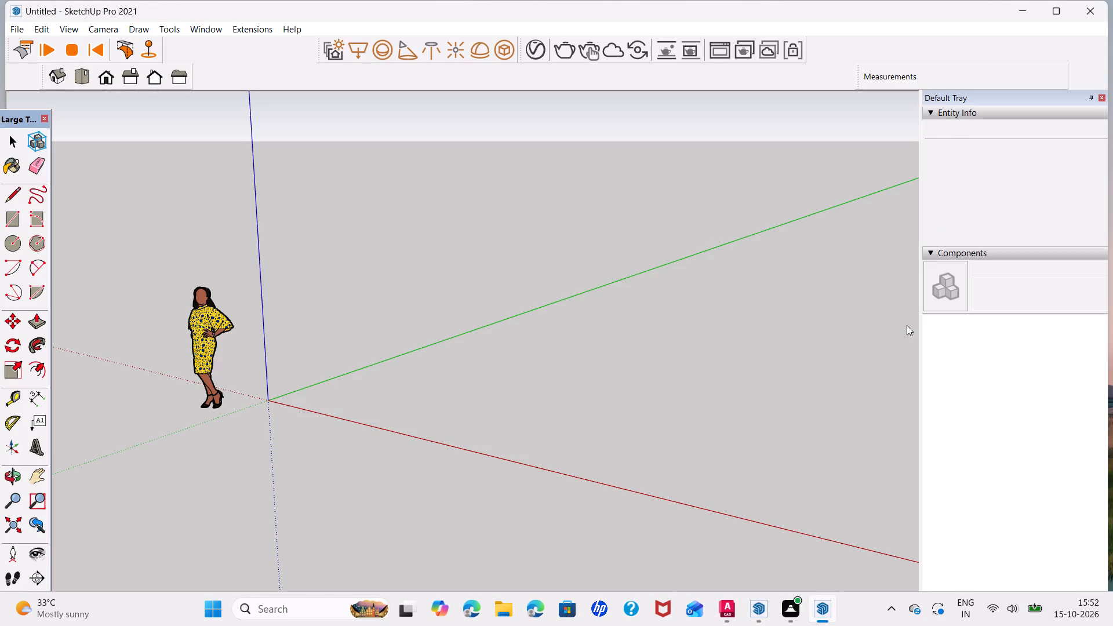
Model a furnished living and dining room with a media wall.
Ignore the notification about extensions ready to be updated.
middle_click_drag(334, 488, 584, 473)
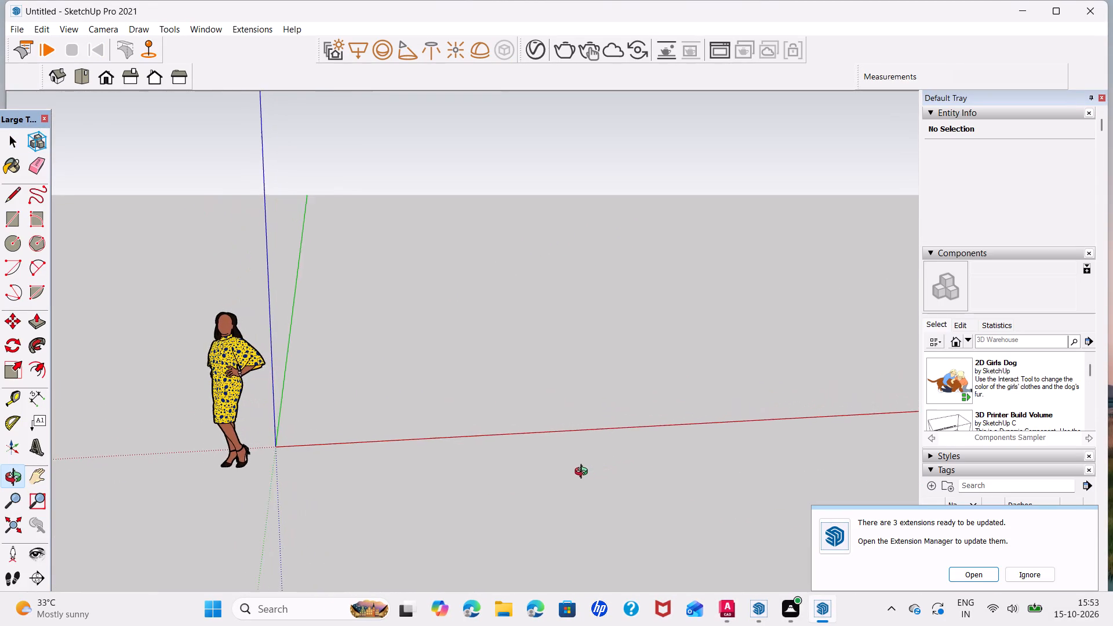
middle_click_drag(584, 473, 529, 468)
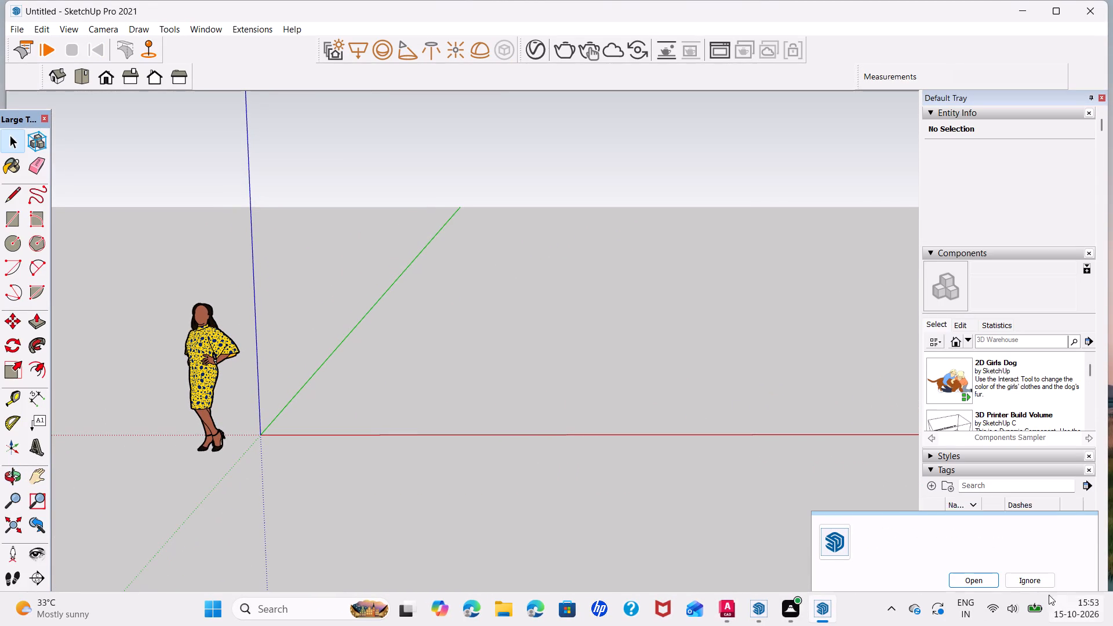
left_click(1034, 576)
Draw a 22' by 11'6" rectangle on the ground plane, with its long side parallel to the red axis.
scroll(437, 359, "up", 6)
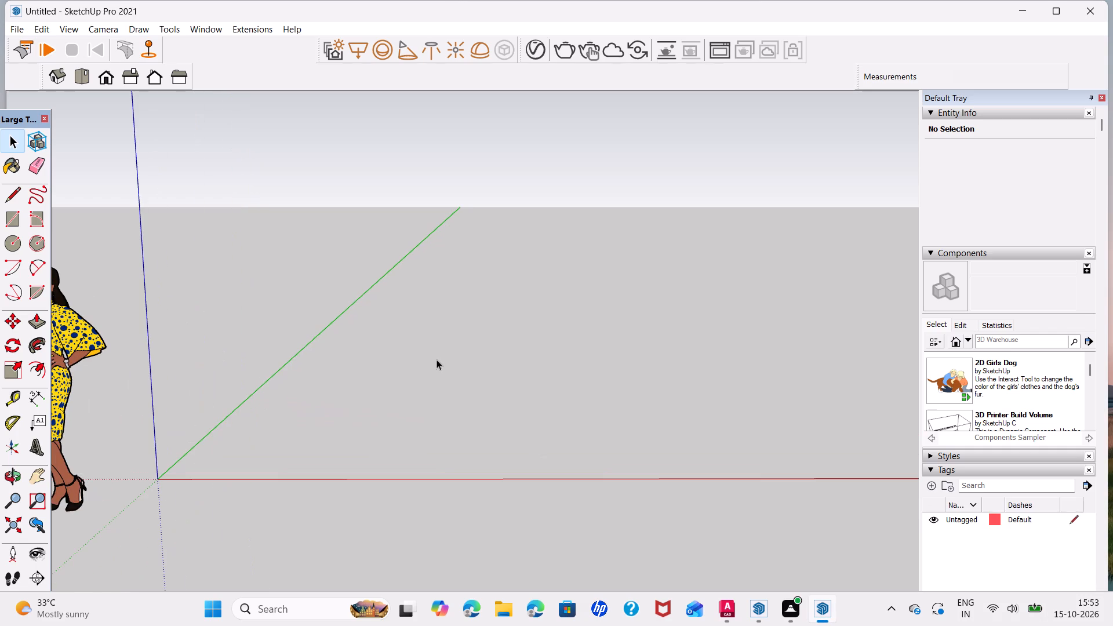
middle_click_drag(471, 360, 394, 417, "shift")
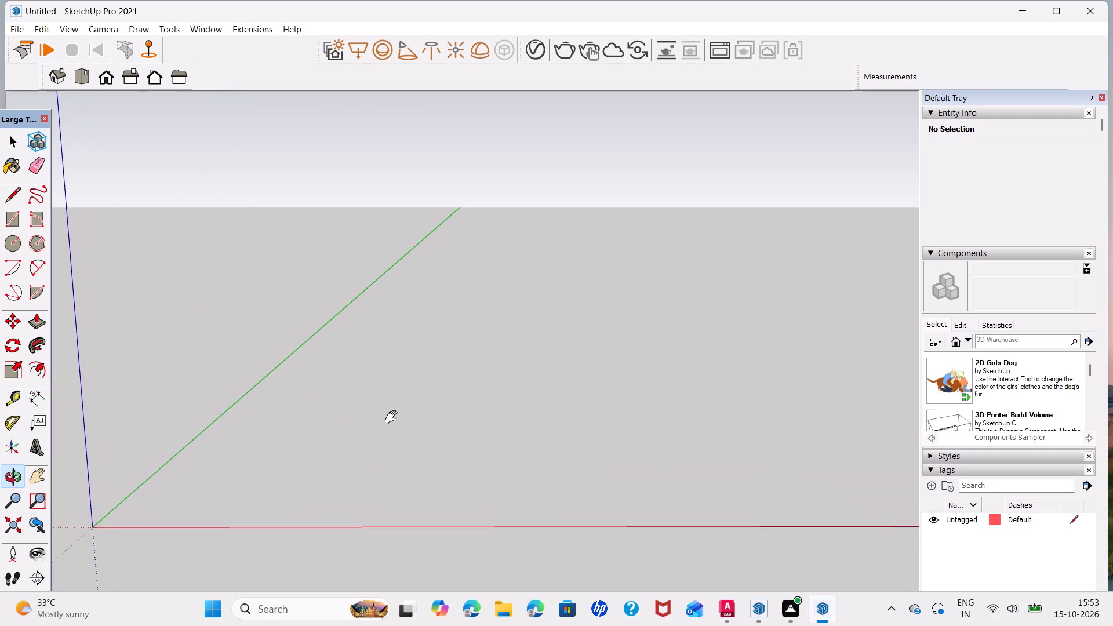
middle_click_drag(394, 417, 387, 427, "shift")
key("r")
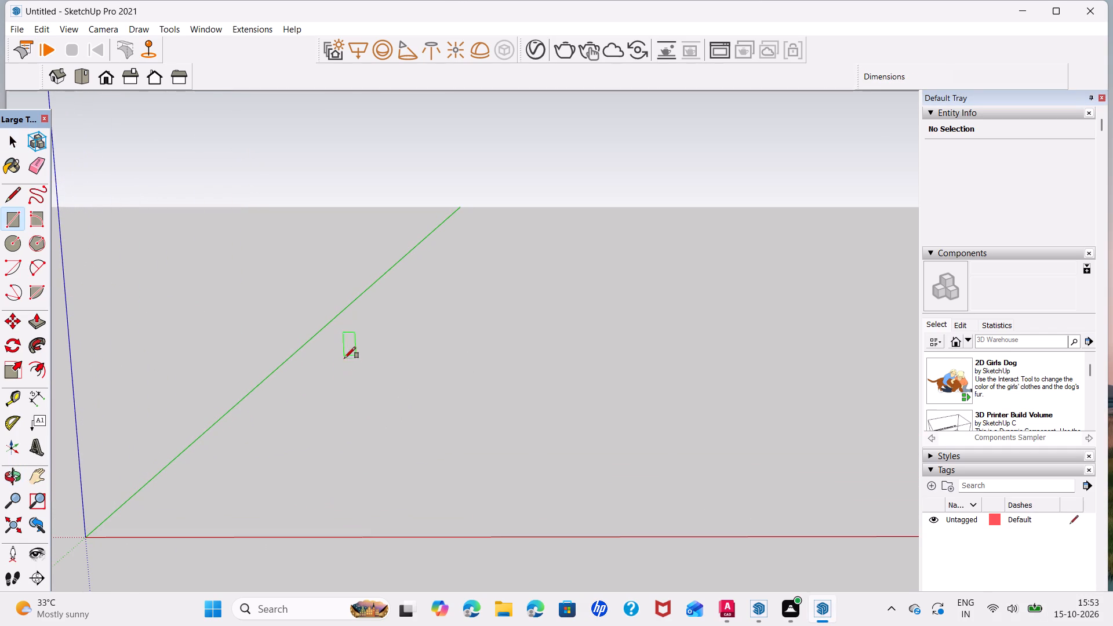
middle_click_drag(352, 383, 353, 445)
left_click(351, 236)
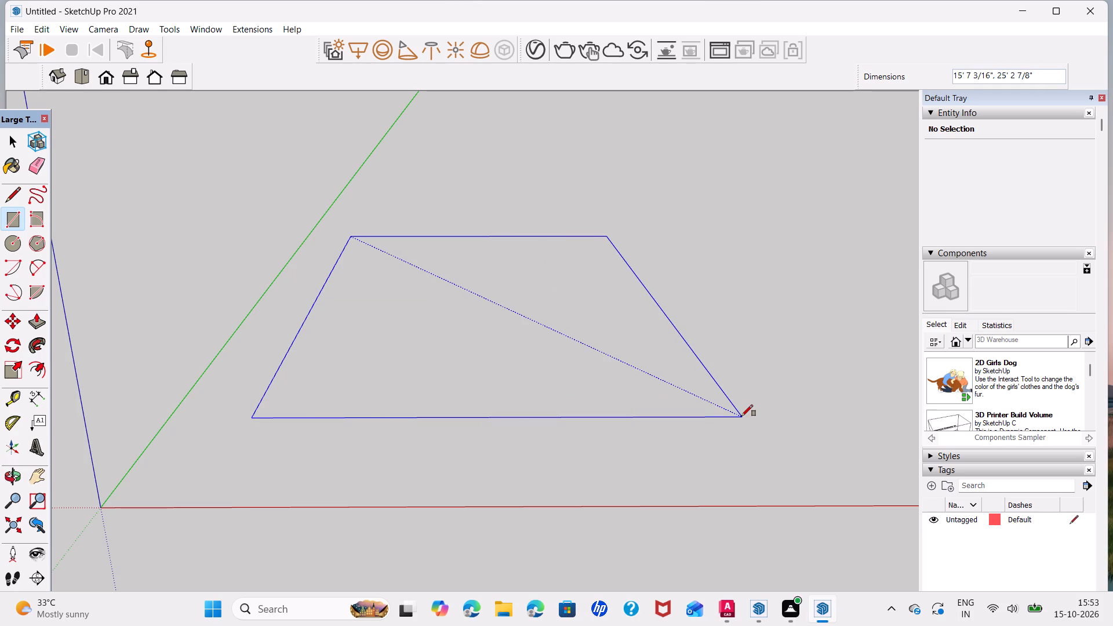
type("22',")
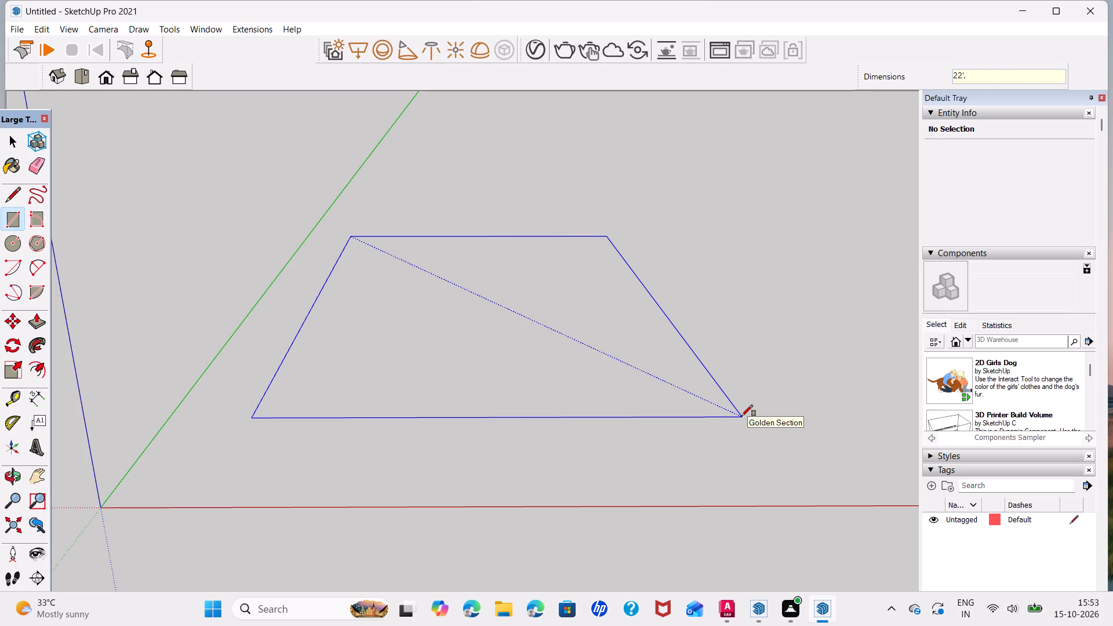
type("11'6")
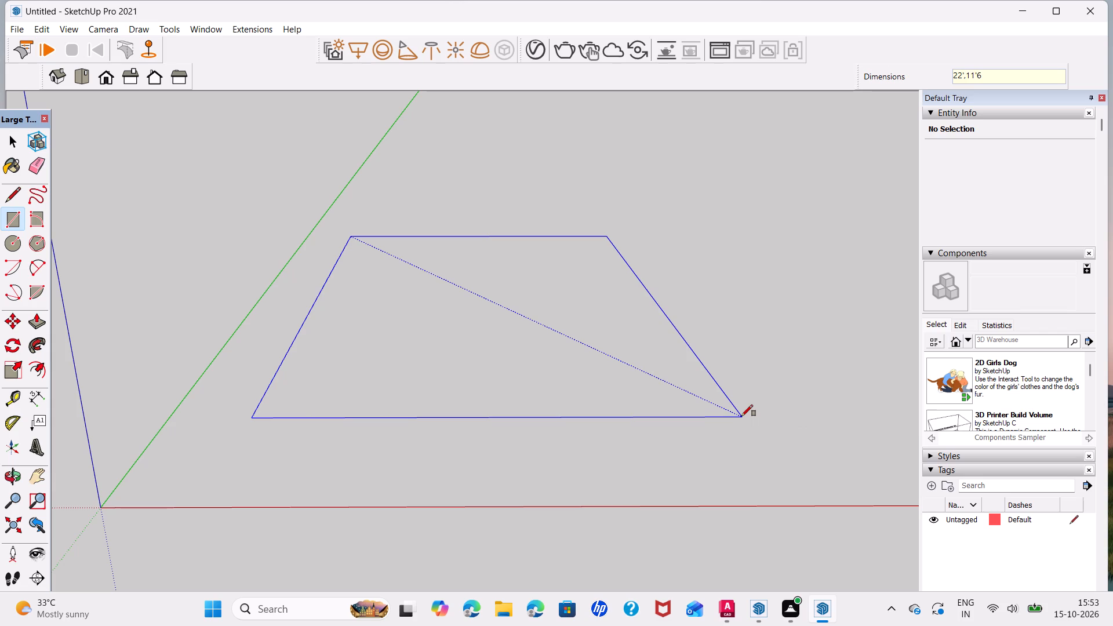
key("Return")
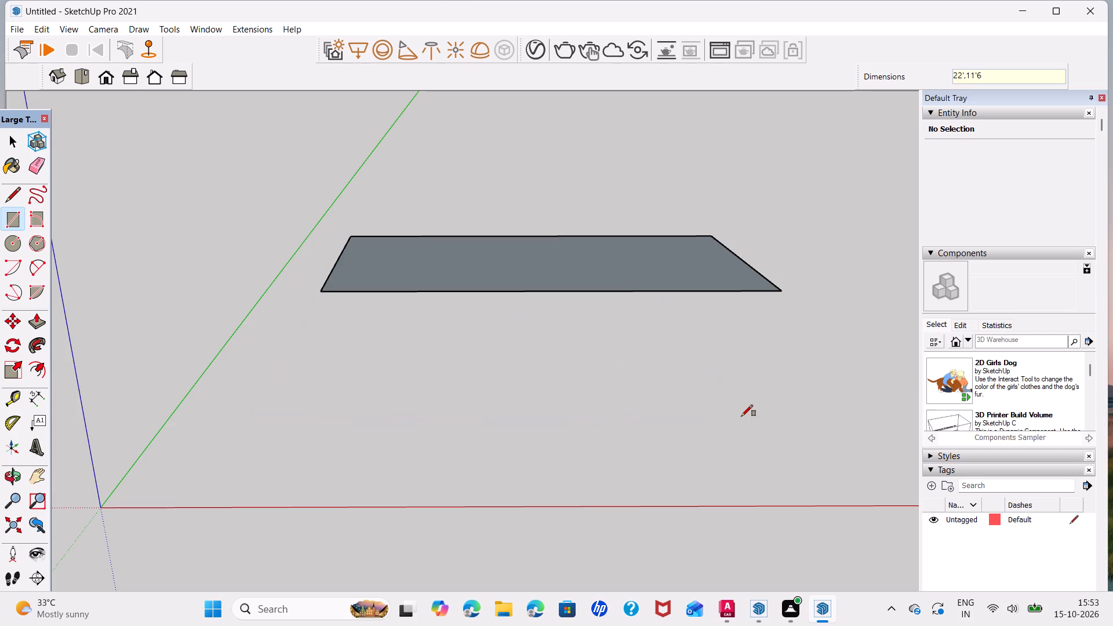
key("space")
Reverse the rectangle's face so that its front side points upward.
scroll(566, 245, "up", 3)
middle_click_drag(563, 268, 531, 360)
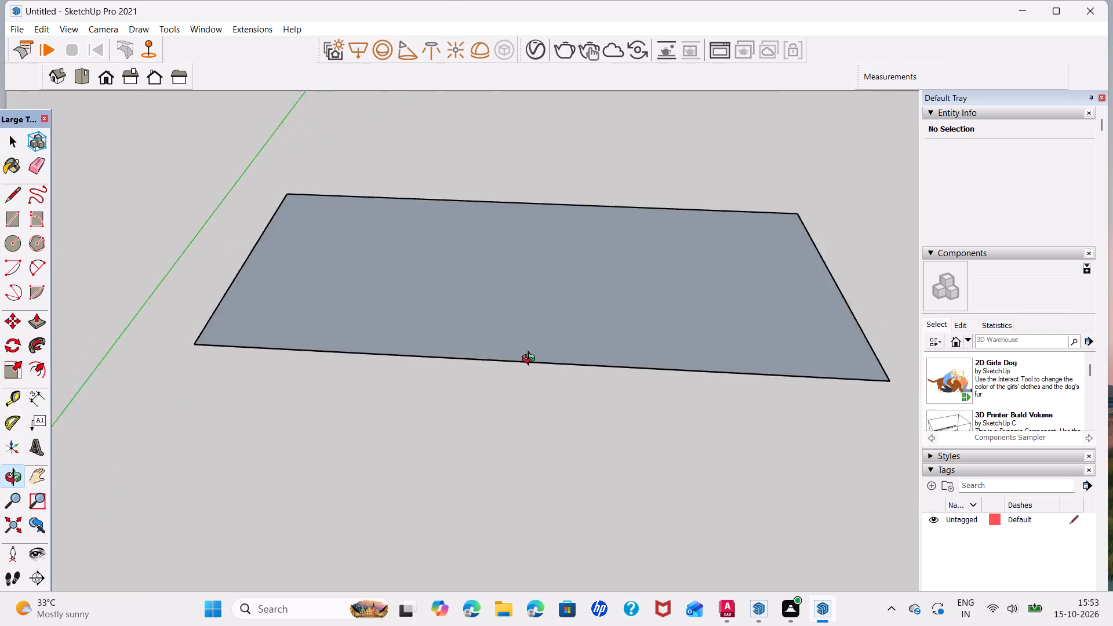
middle_click_drag(531, 360, 536, 438)
right_click(599, 365)
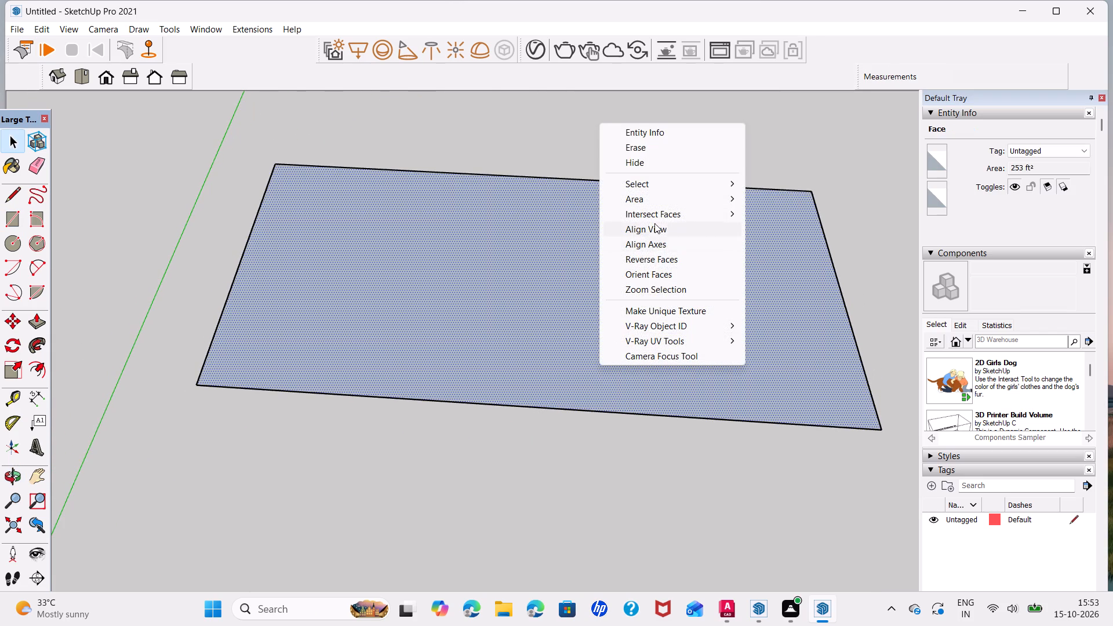
left_click(663, 259)
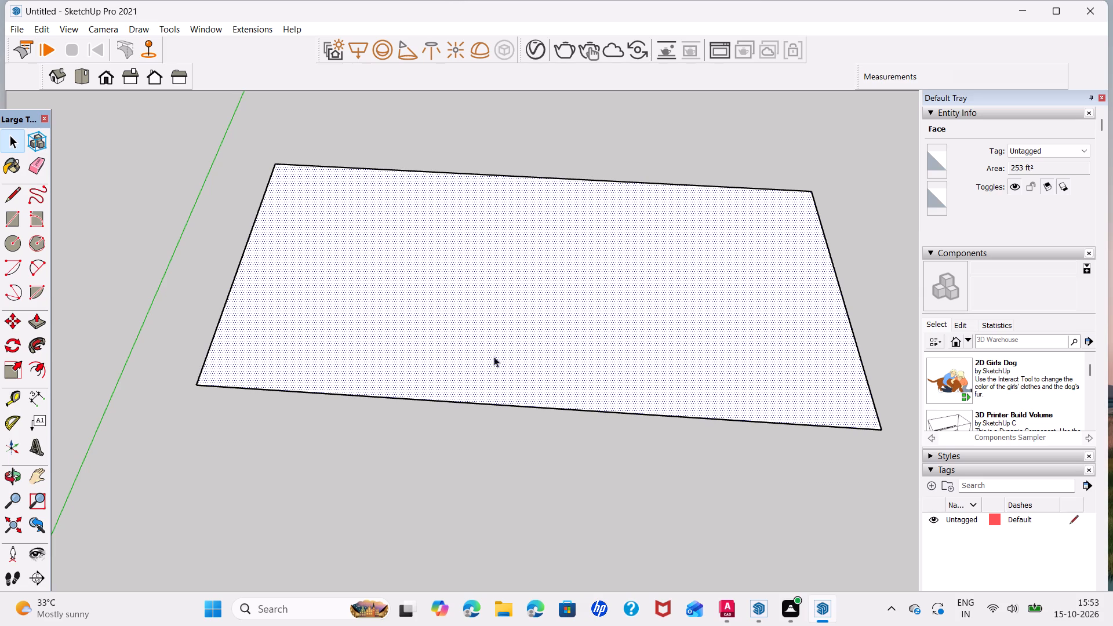
Push/Pull the rectangle's face up 4" to form a floor slab.
key("p")
left_click(394, 338)
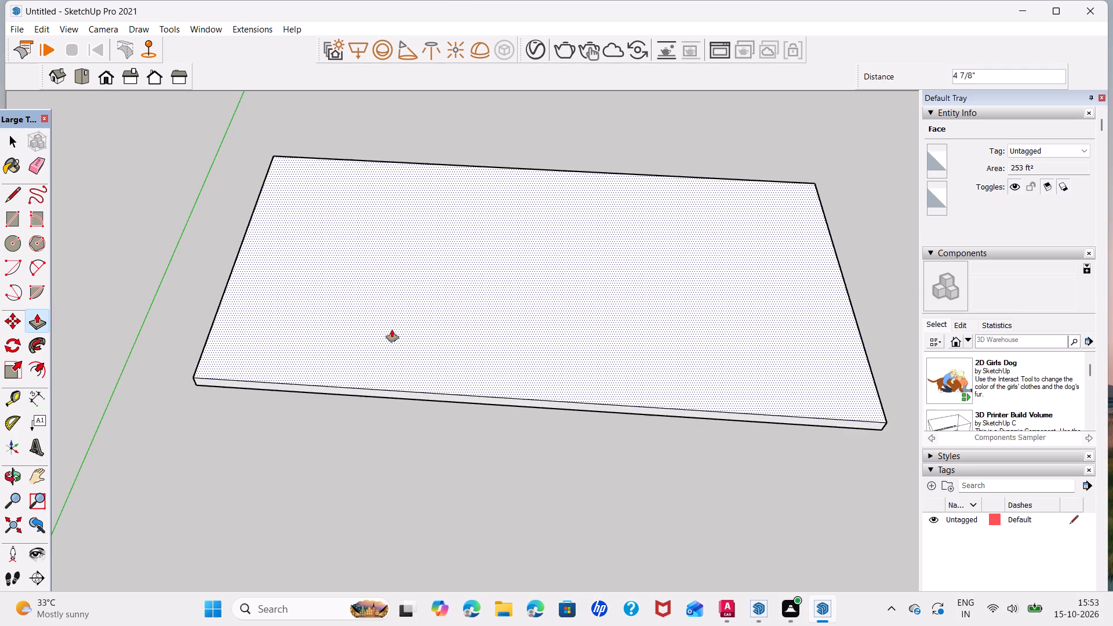
key("4")
key("Return")
key("space")
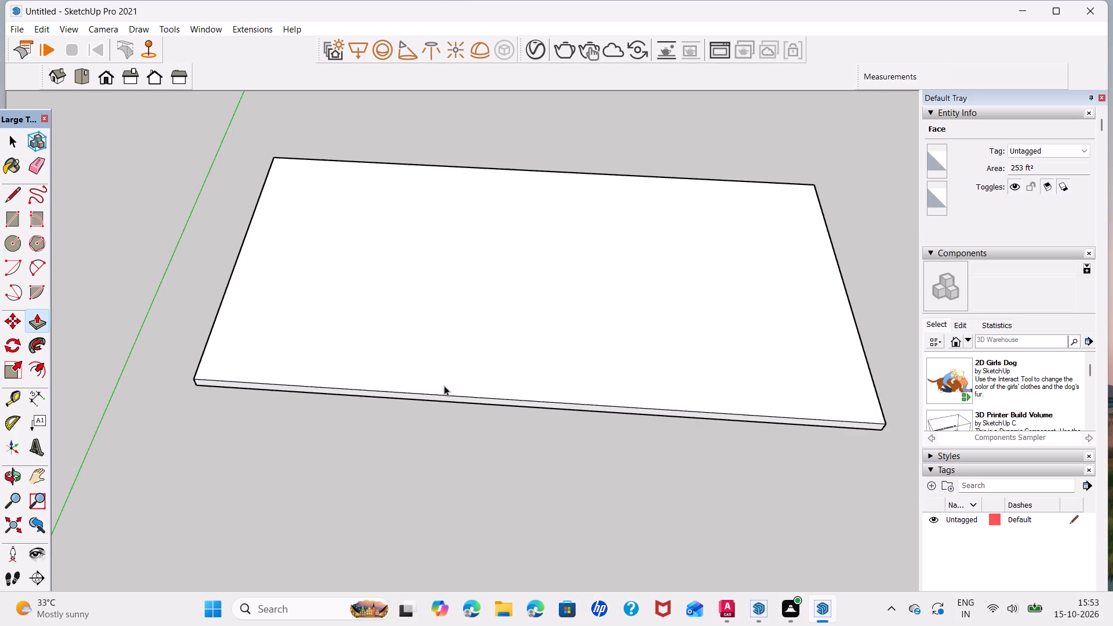
Push/Pull the slab's long side face nearest the red axis outward by 4".
key("p")
middle_click_drag(616, 402, 625, 366)
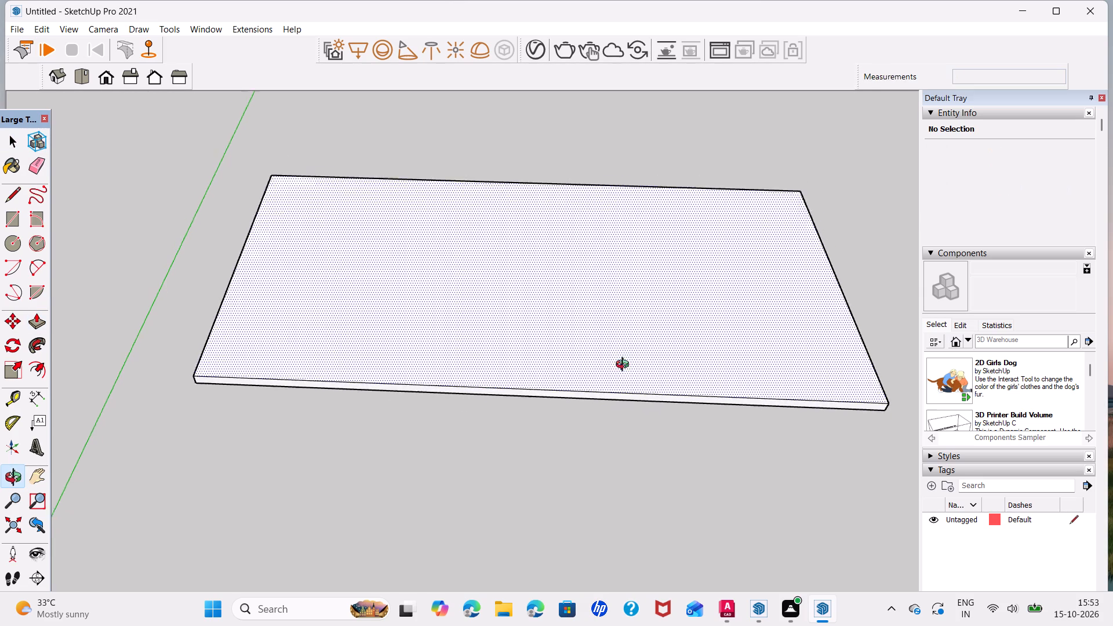
middle_click_drag(625, 366, 624, 358)
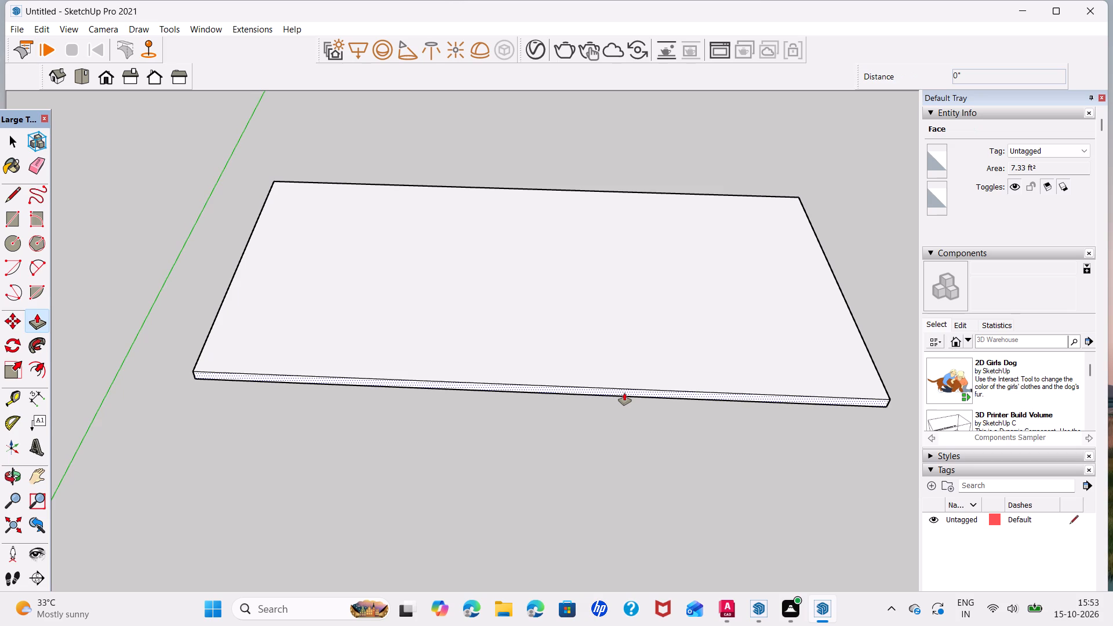
left_click(624, 393)
key("4")
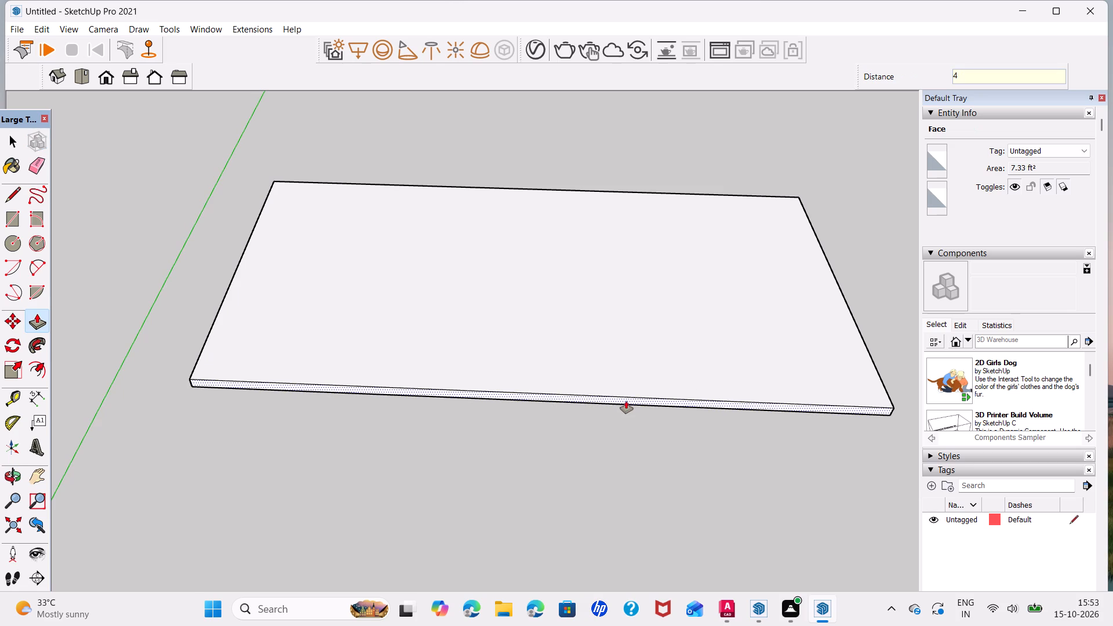
key("Return")
Push/Pull the slab's short side face farthest from the green axis outward by 9".
middle_click_drag(691, 360, 525, 380, "shift")
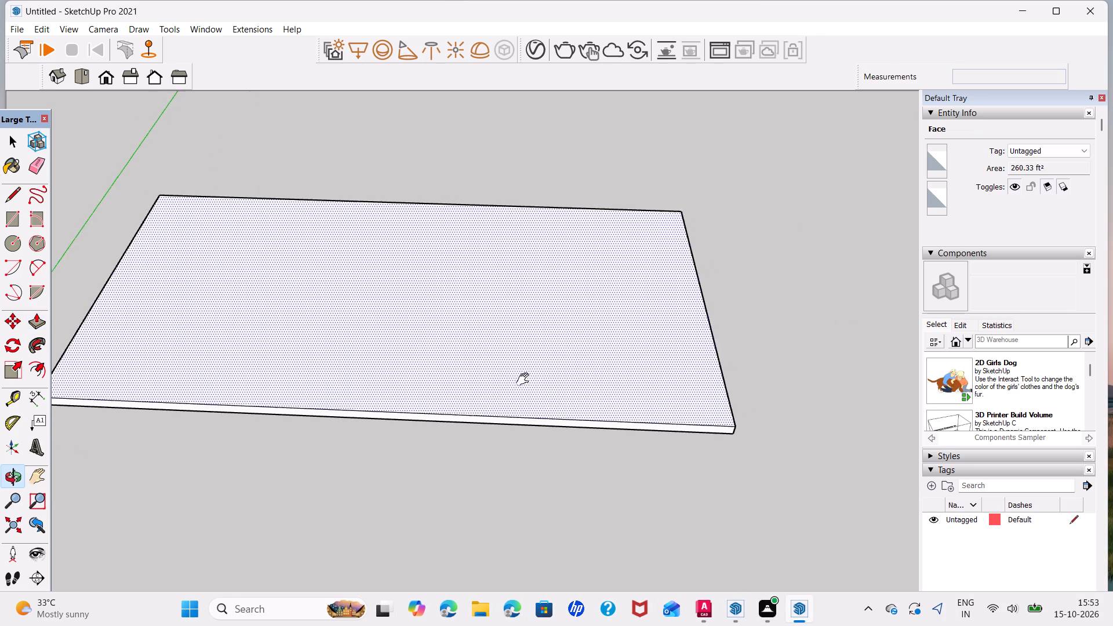
middle_click_drag(525, 380, 445, 381, "shift")
middle_click_drag(674, 386, 474, 309)
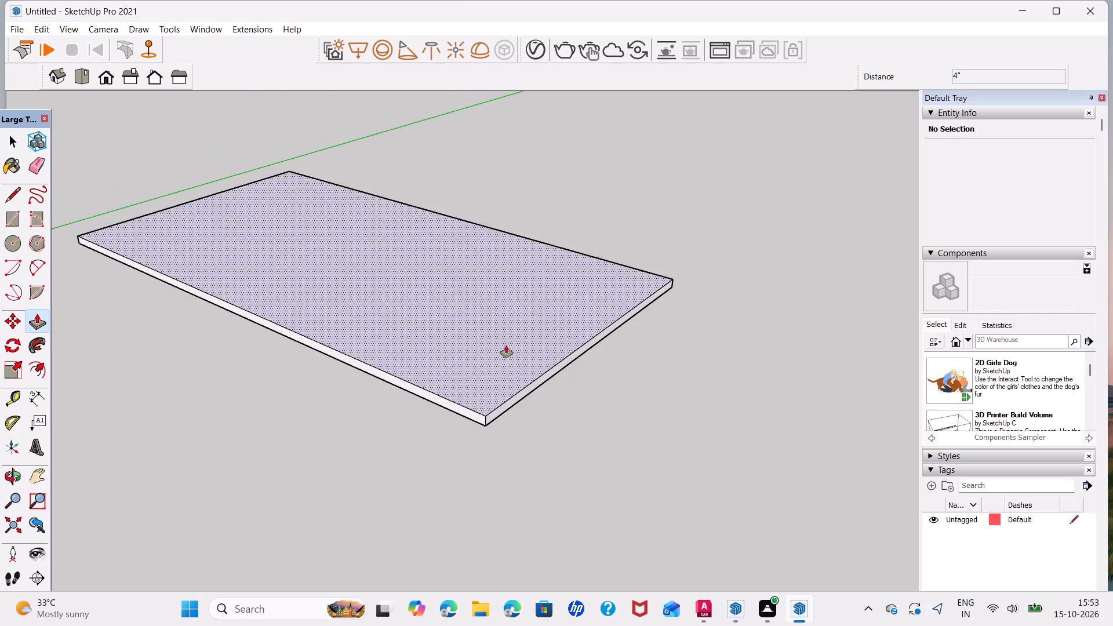
left_click(536, 387)
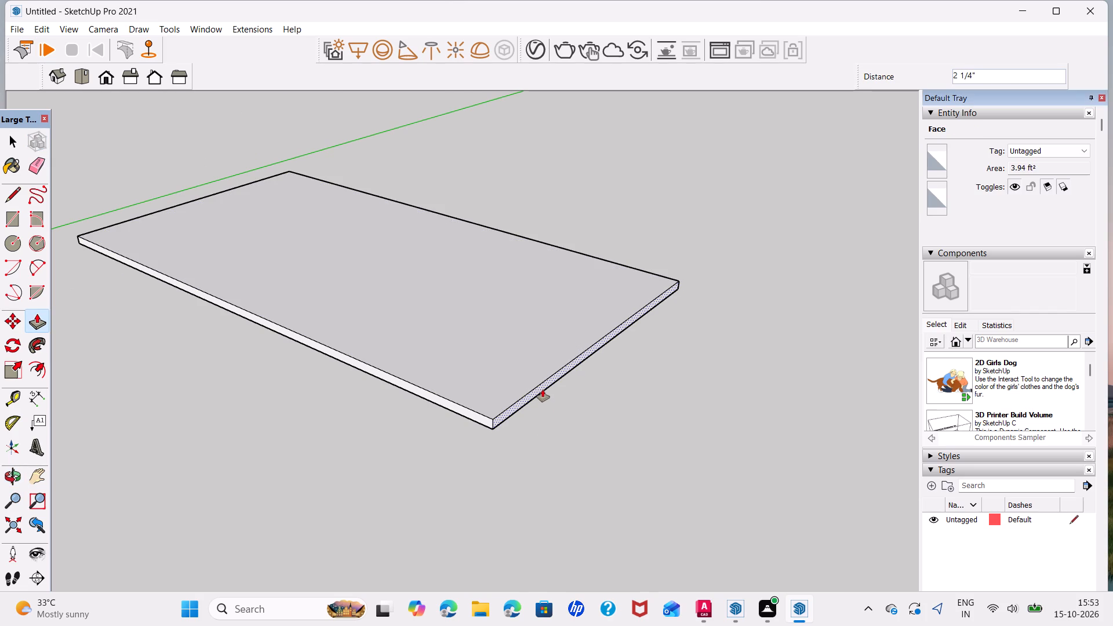
key("9")
key("Return")
Push/Pull the slab's long side face farthest from the red axis outward by 4".
middle_click_drag(541, 333, 318, 430)
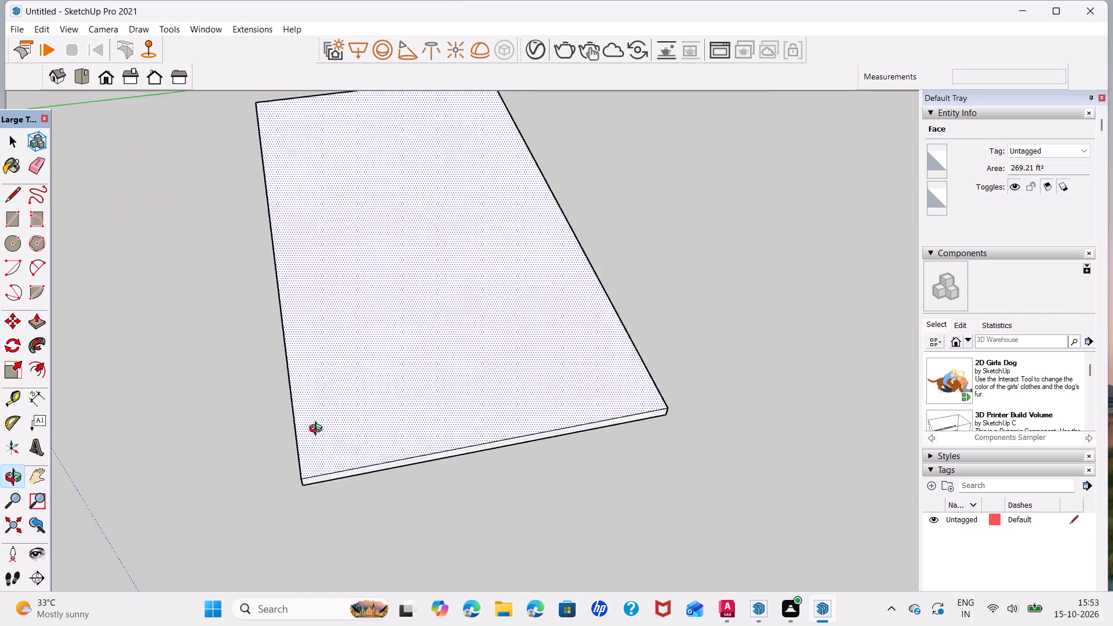
middle_click_drag(318, 430, 125, 372)
middle_click_drag(500, 429, 309, 345)
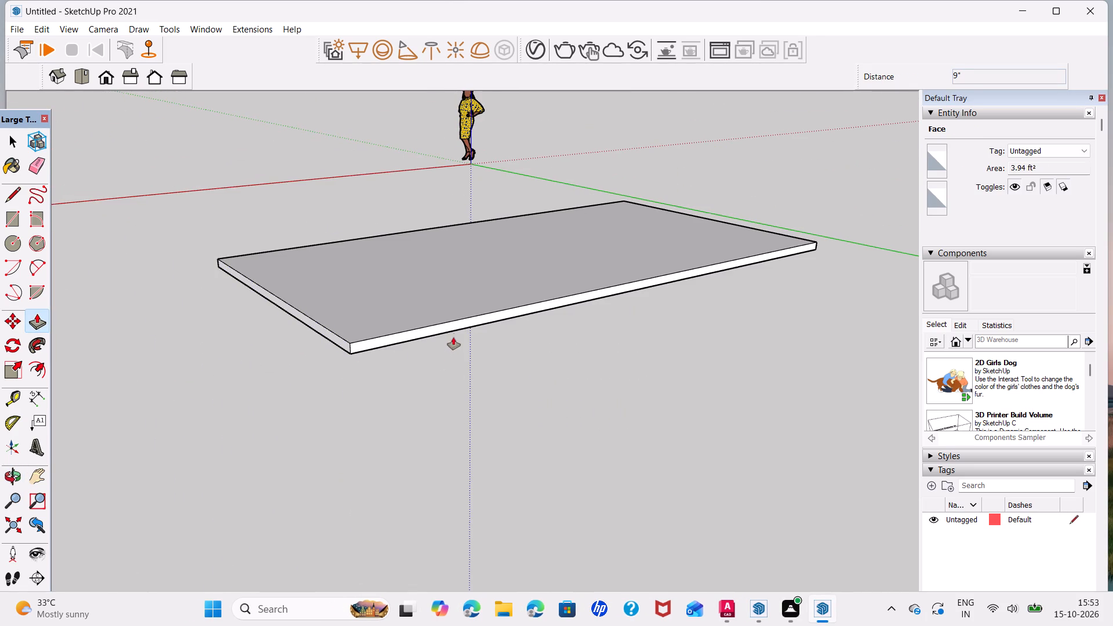
left_click(456, 325)
key("4")
key("Return")
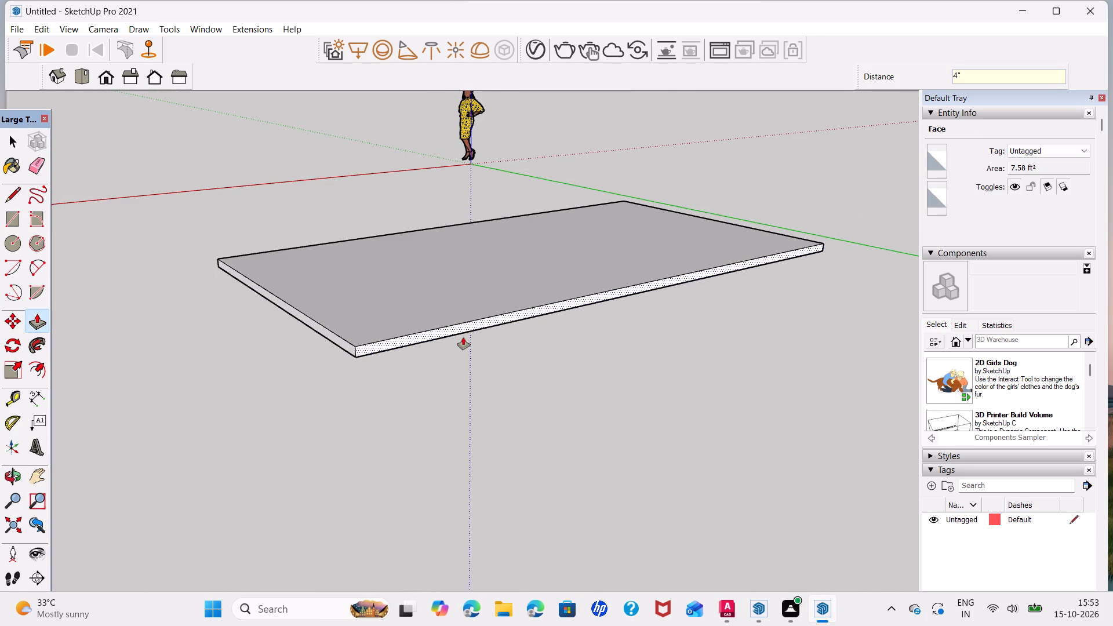
Push/Pull the slab's short side face nearest the green axis outward by 4".
middle_click_drag(754, 209, 288, 310)
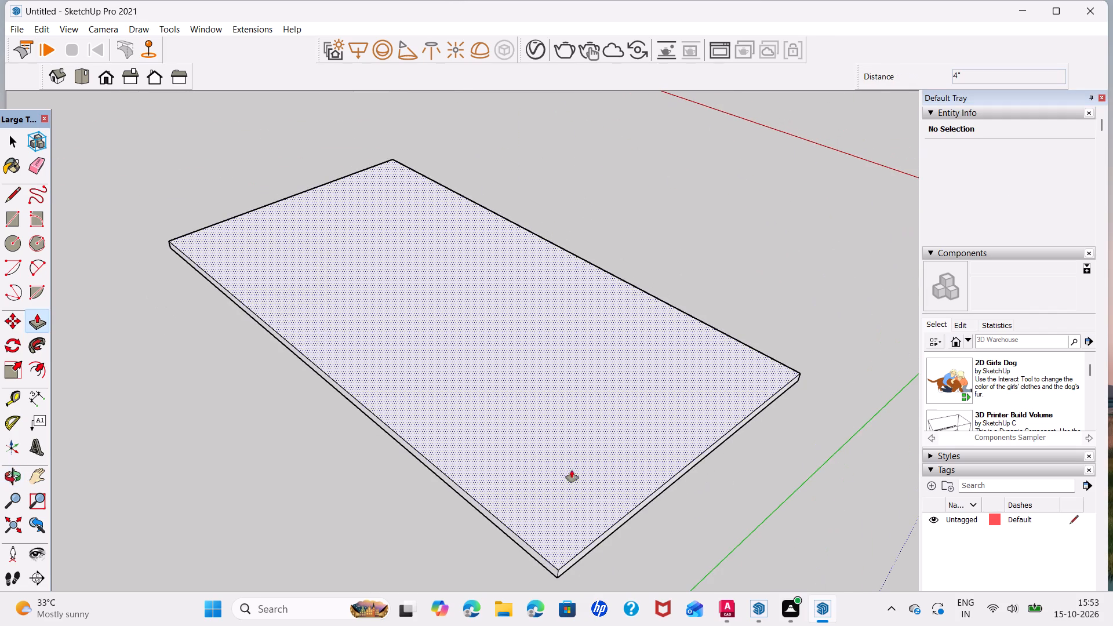
middle_click_drag(656, 472, 636, 445)
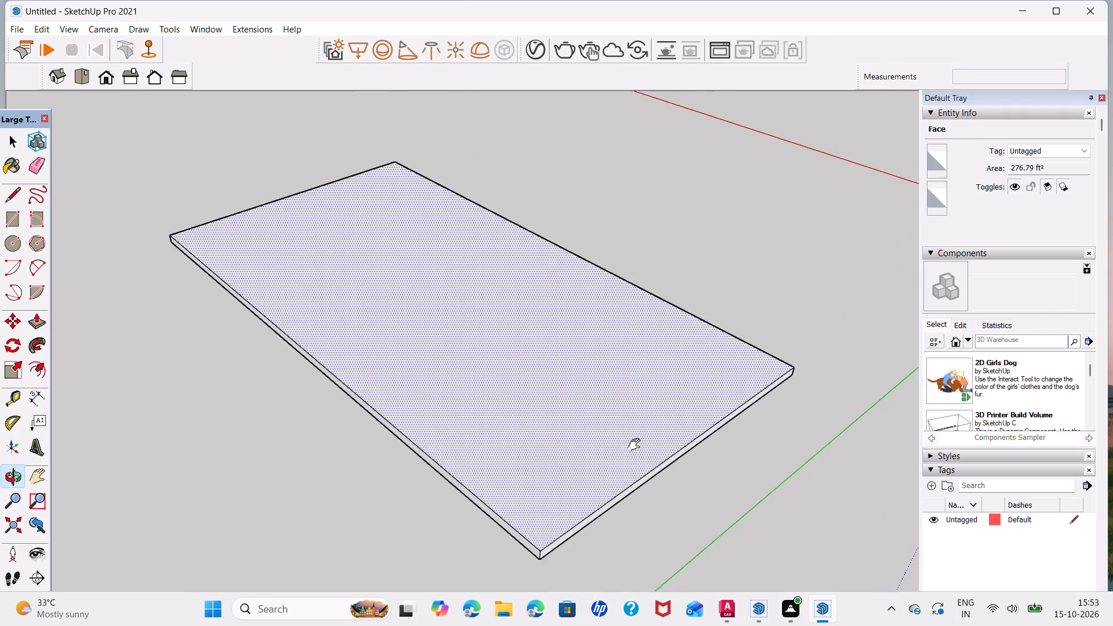
middle_click_drag(636, 445, 627, 430)
scroll(638, 454, "up", 1)
left_click(635, 451)
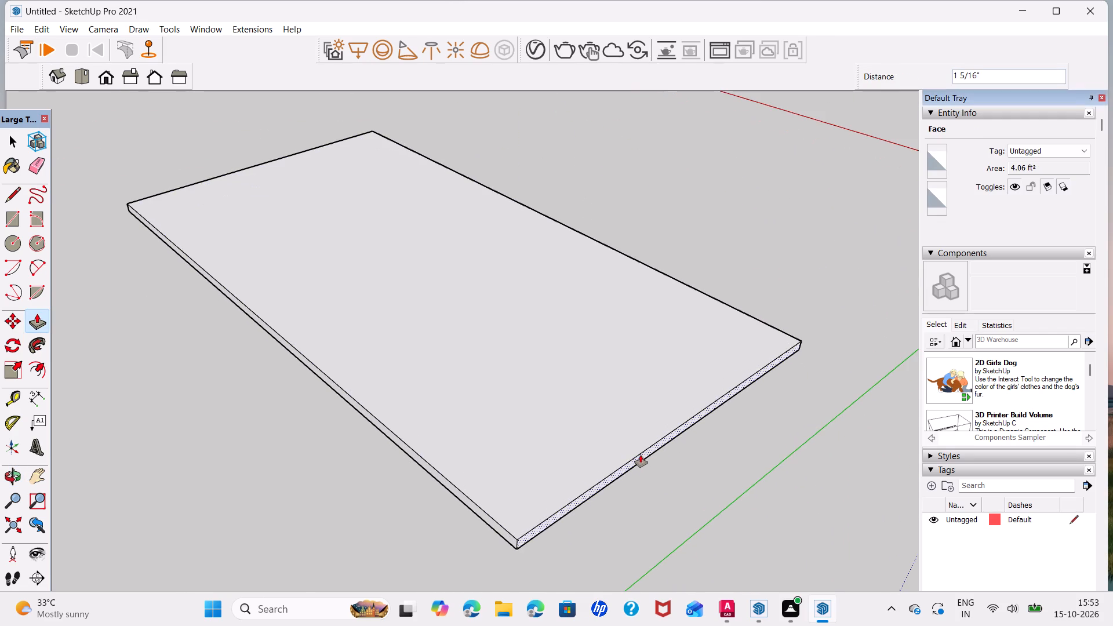
key("4")
key("Return")
key("space")
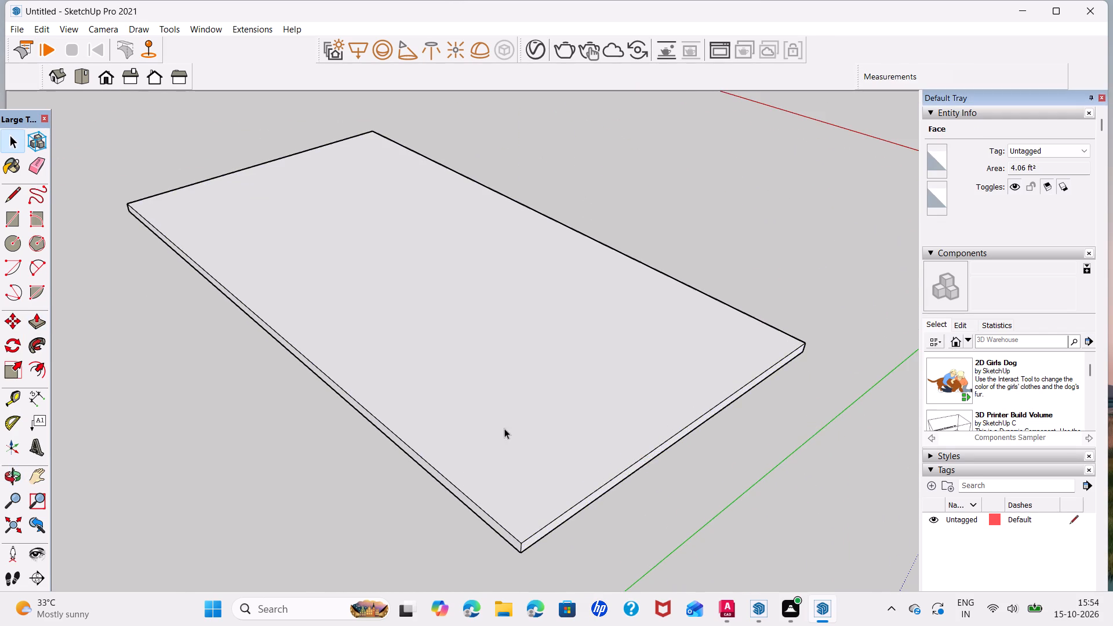
Select the entire slab with all its connected faces and edges and make it a group.
scroll(504, 428, "down", 5)
middle_click_drag(479, 483, 802, 385)
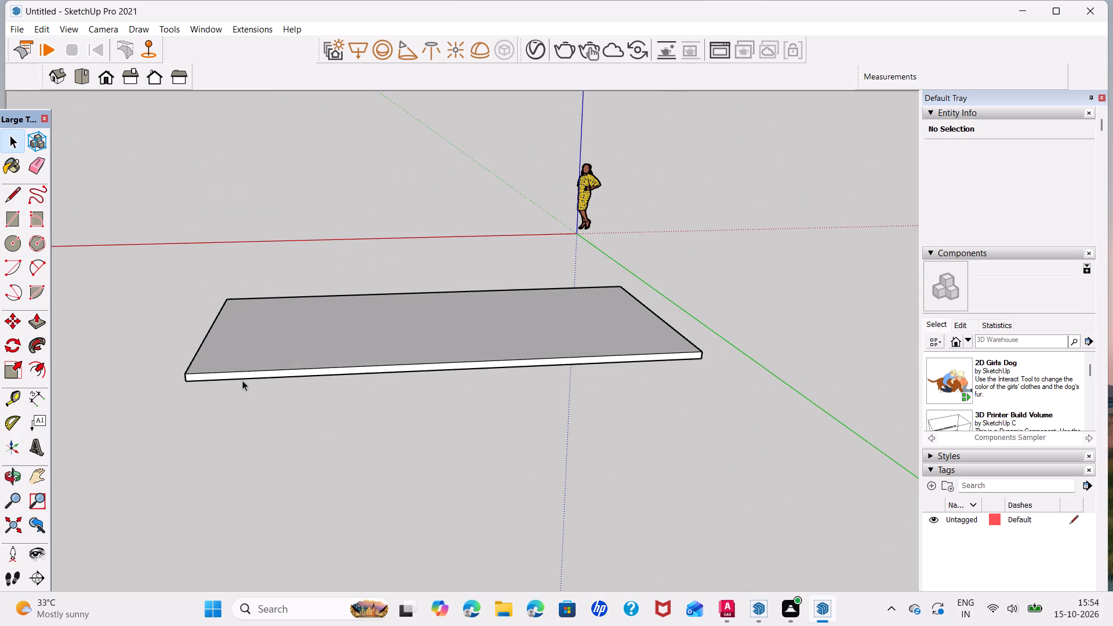
middle_click_drag(242, 380, 956, 451)
middle_click_drag(398, 475, 696, 478)
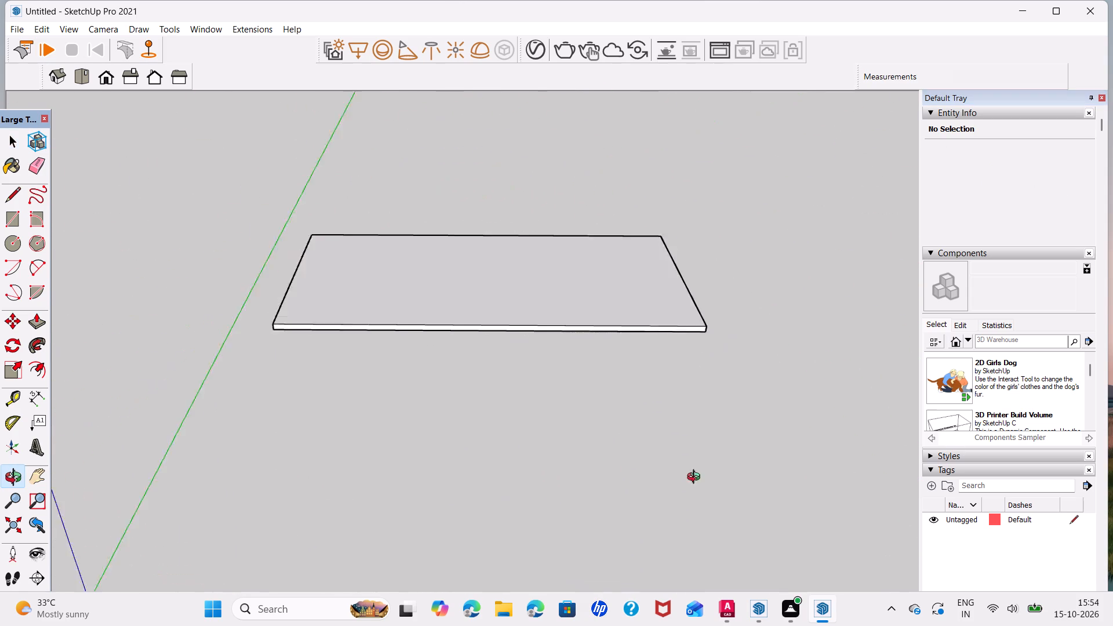
middle_click_drag(696, 478, 636, 570)
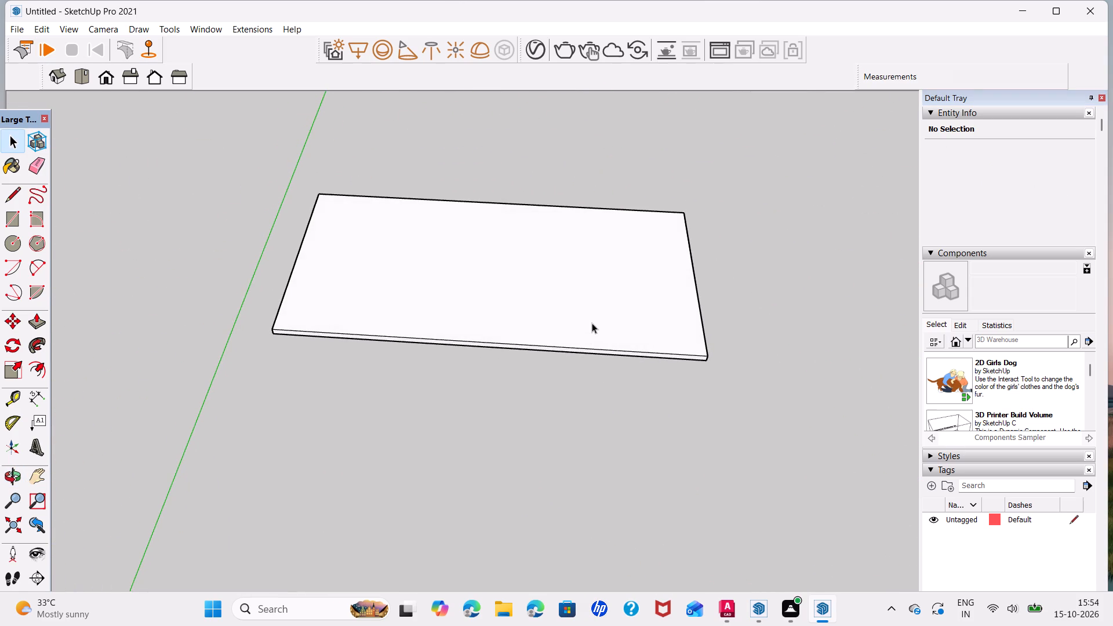
triple_click(592, 323)
right_click(592, 323)
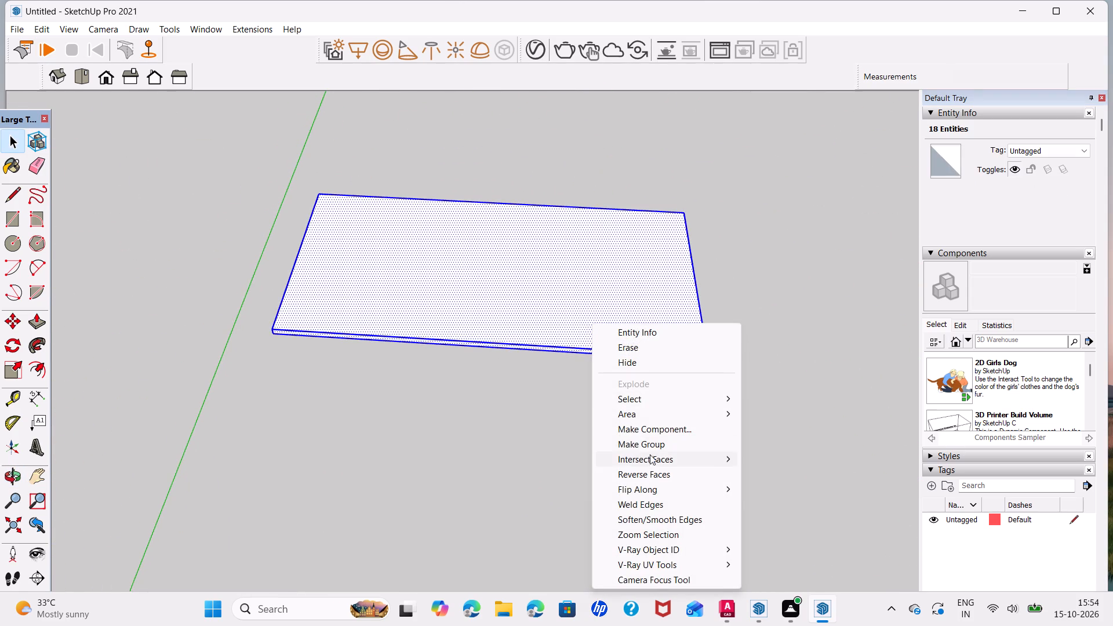
left_click(653, 449)
key("space")
left_click(650, 449)
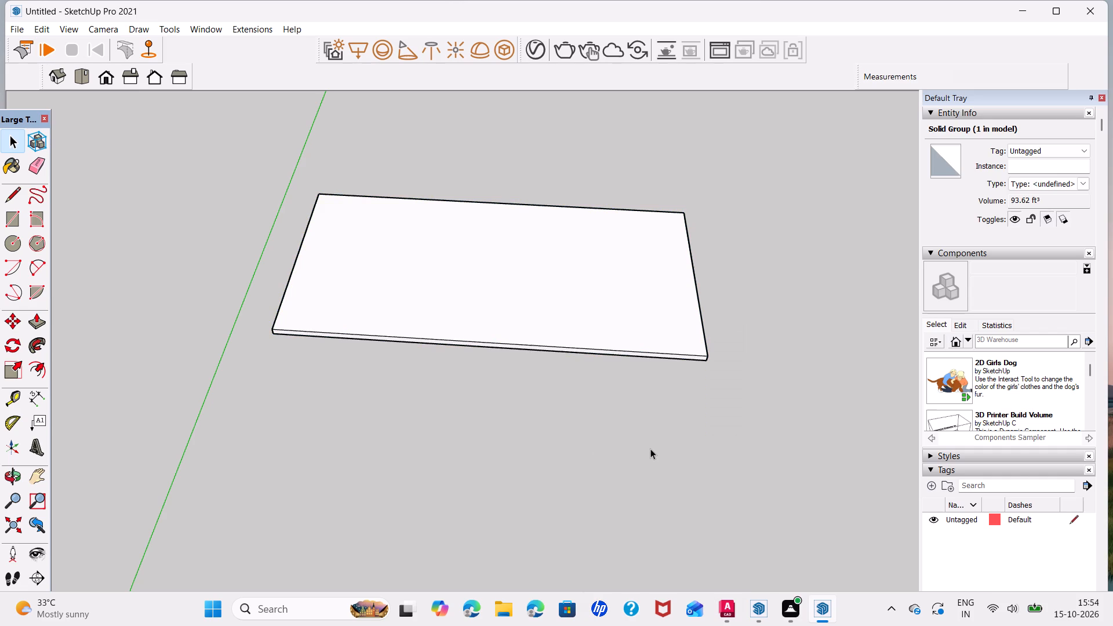
Draw a 23'1" by 12'2" rectangle over the grouped slab's top, between its diagonally opposite corners.
key("r")
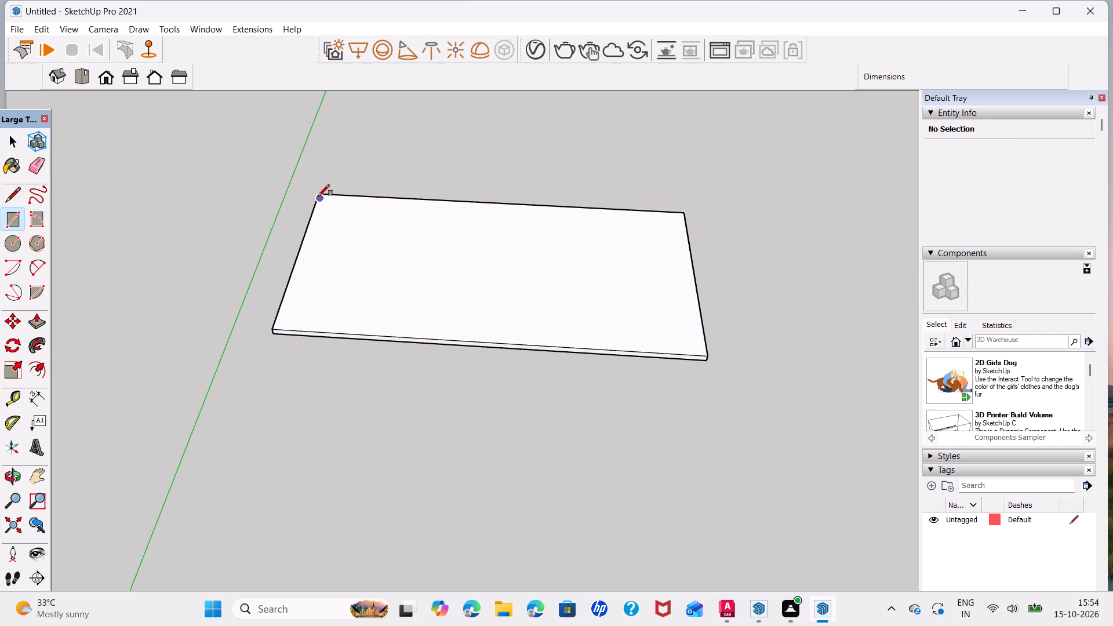
left_click(318, 196)
left_click(706, 354)
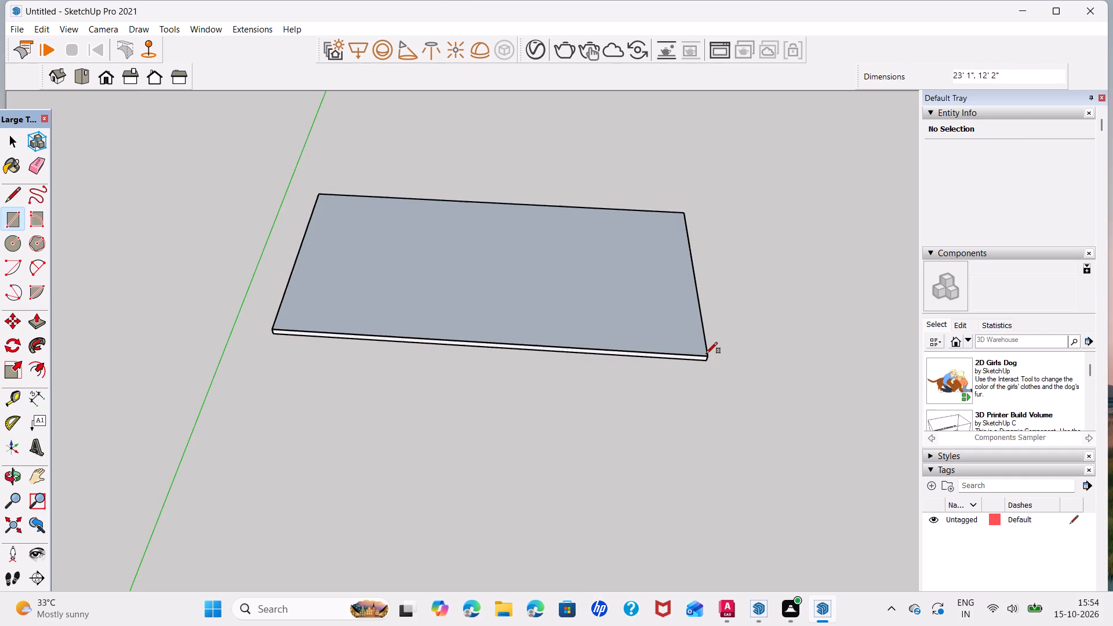
key("space")
Reverse the new rectangle's face on top of the slab.
right_click(663, 322)
left_click(701, 456)
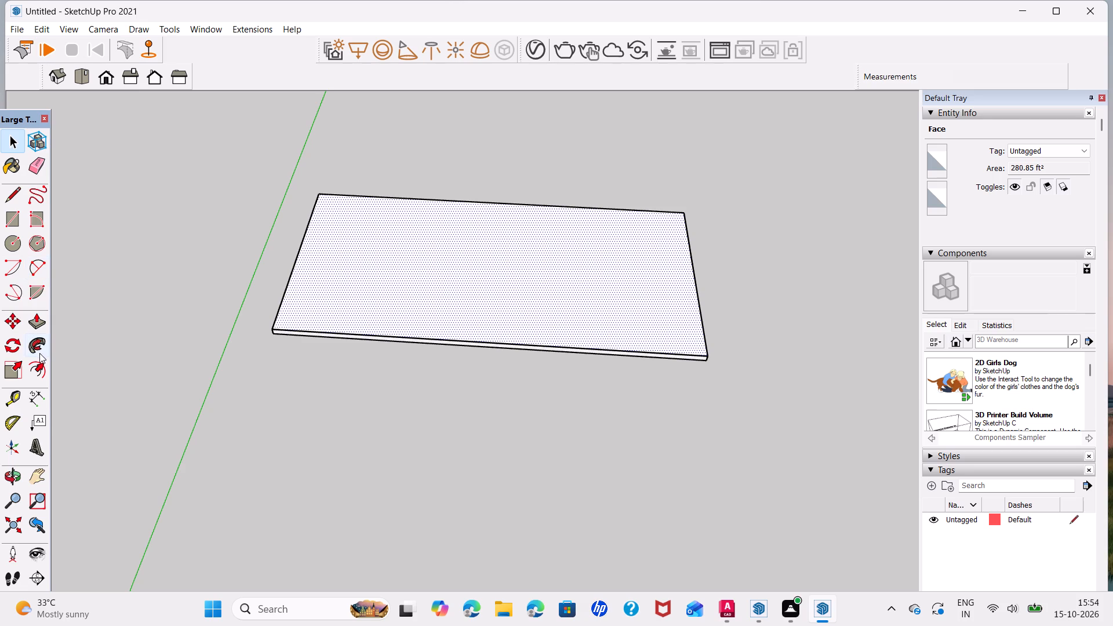
Offset the outline of the slab's top face inward by 4".
left_click(39, 369)
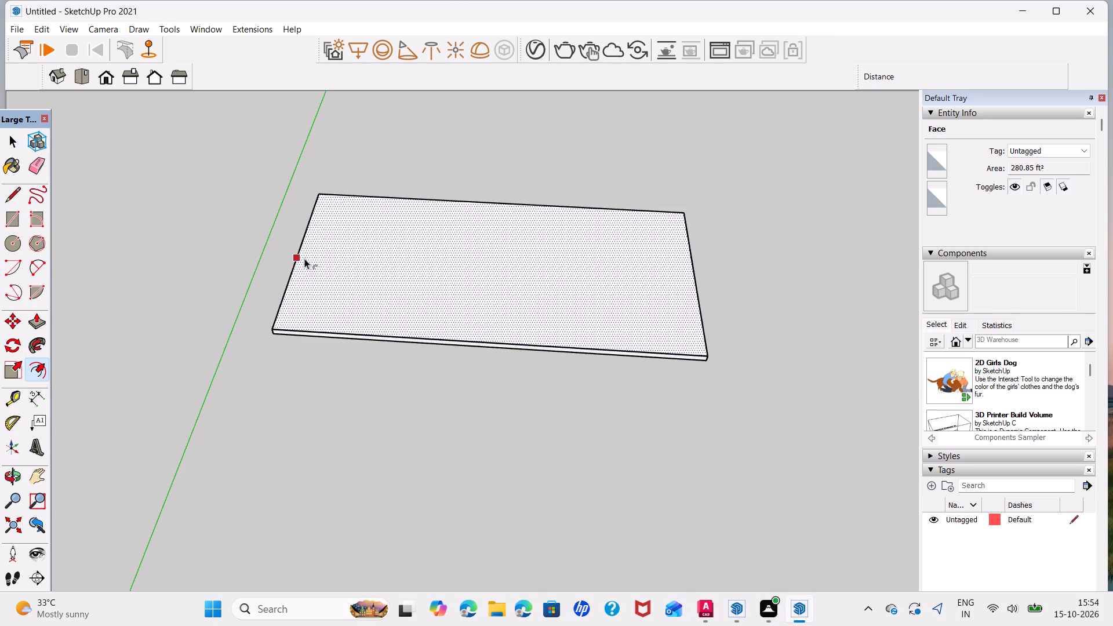
left_click(304, 259)
key("4")
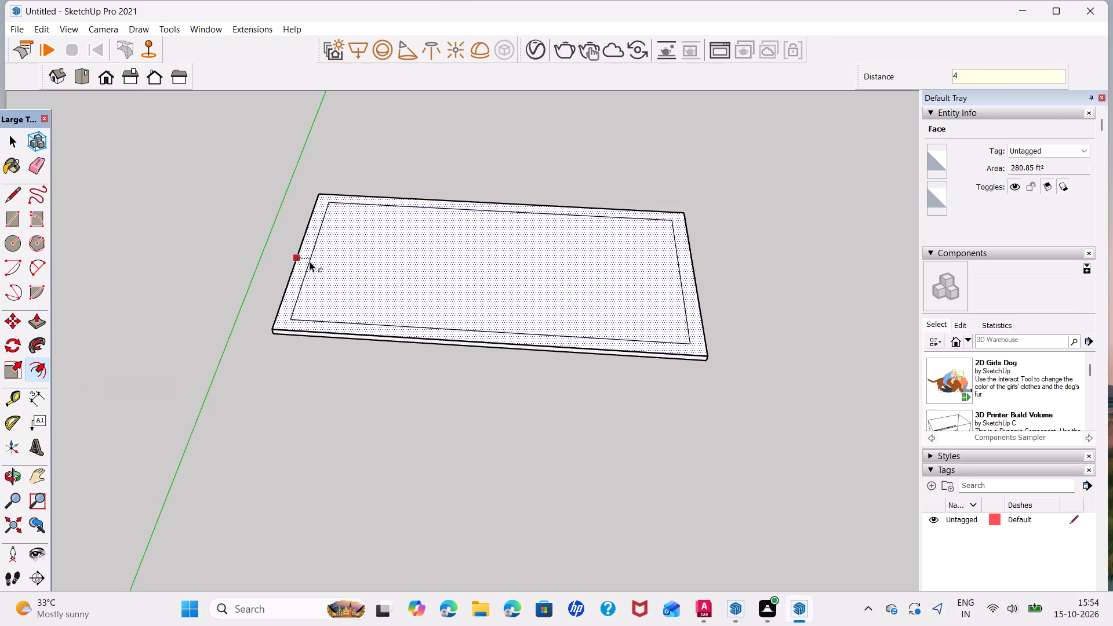
key("Return")
Offset the top face's outer outline inward by 9".
left_click(303, 261)
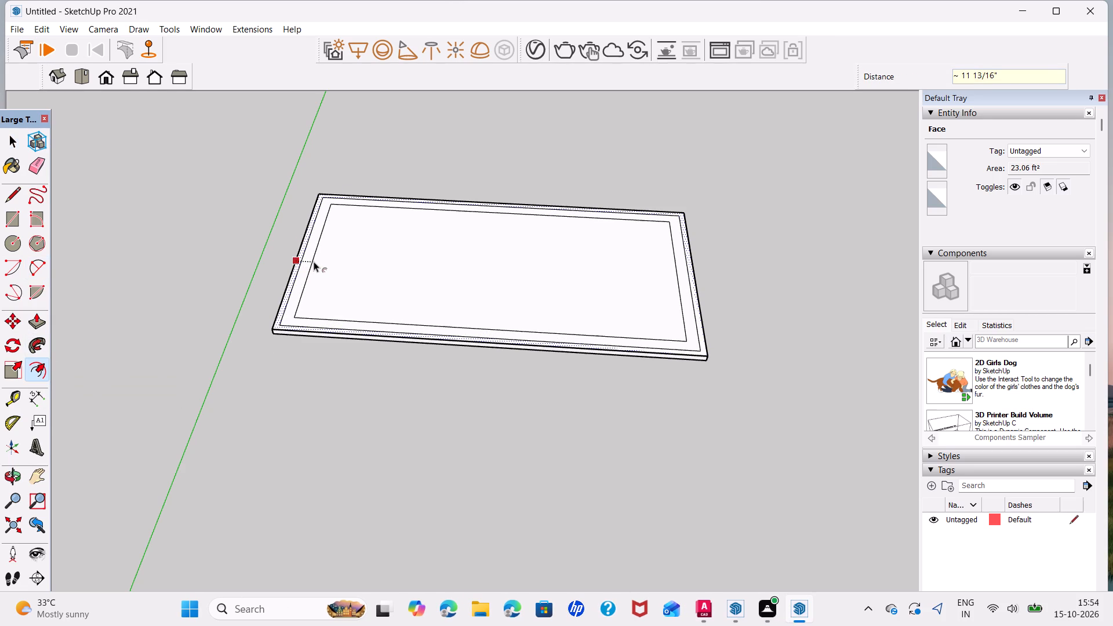
key("9")
key("Return")
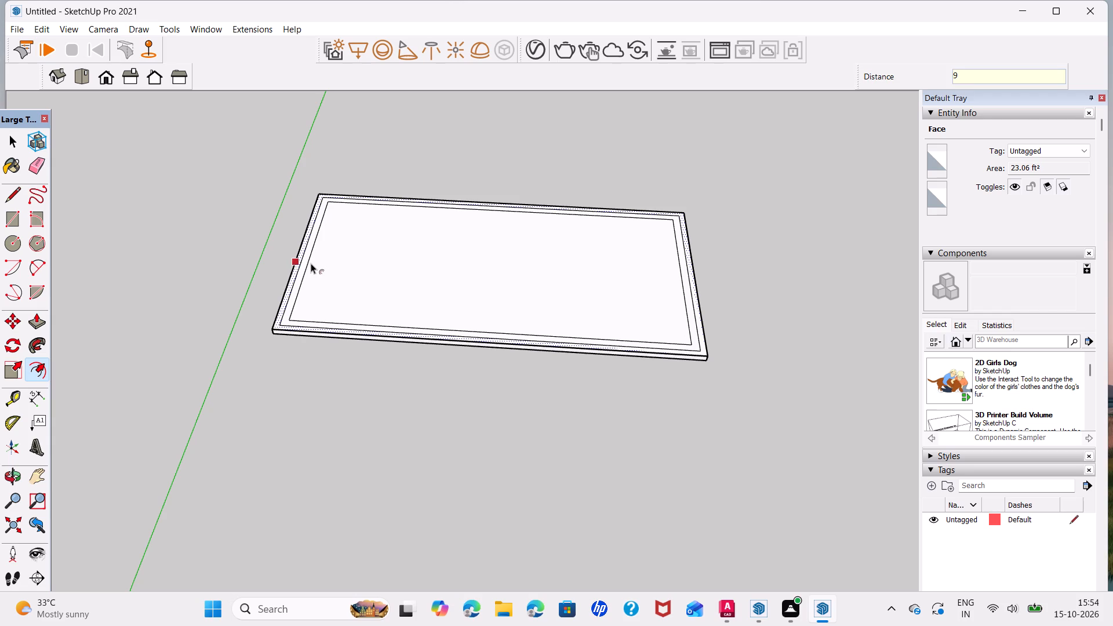
key("space")
Delete the 4" offset lines along the far short and back long sides, and the 9" lines along the front long and green-axis short sides.
scroll(691, 295, "up", 1)
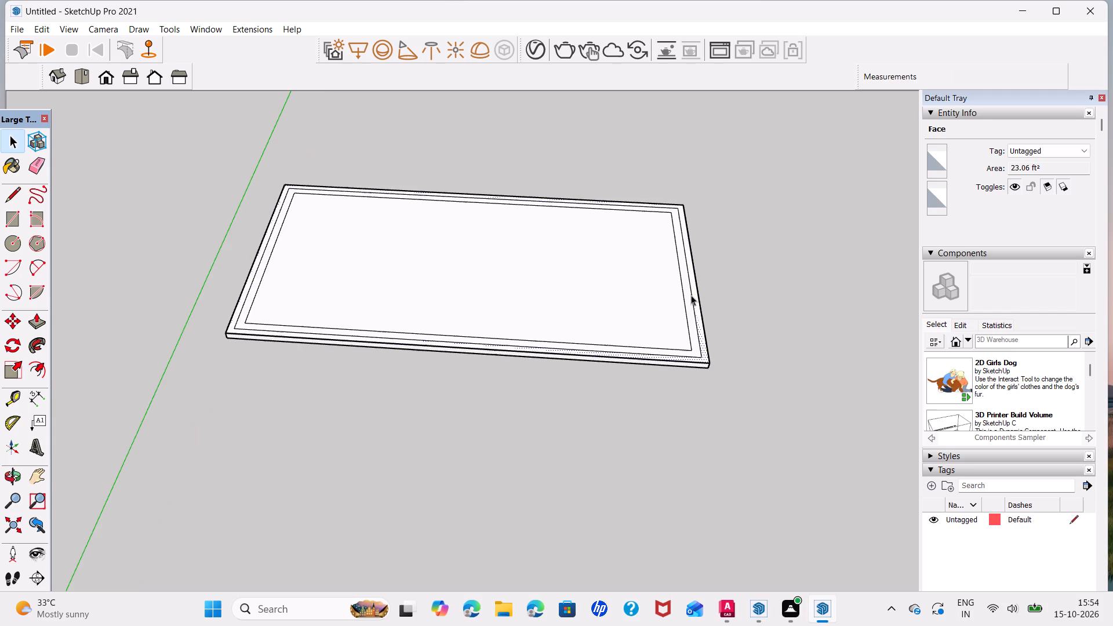
left_click(691, 295)
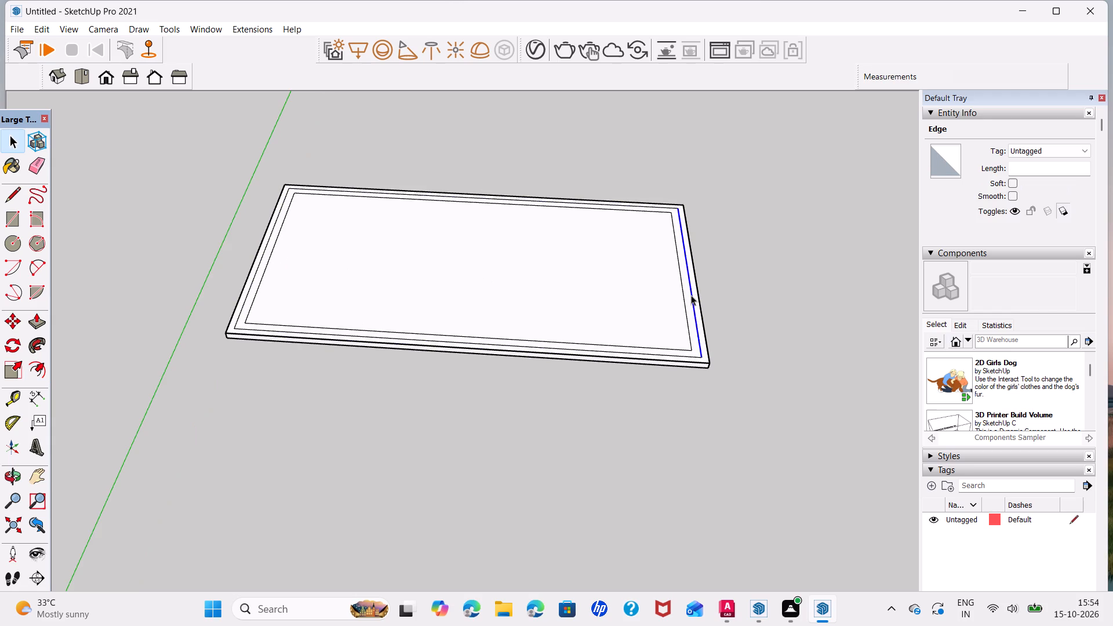
key("Delete")
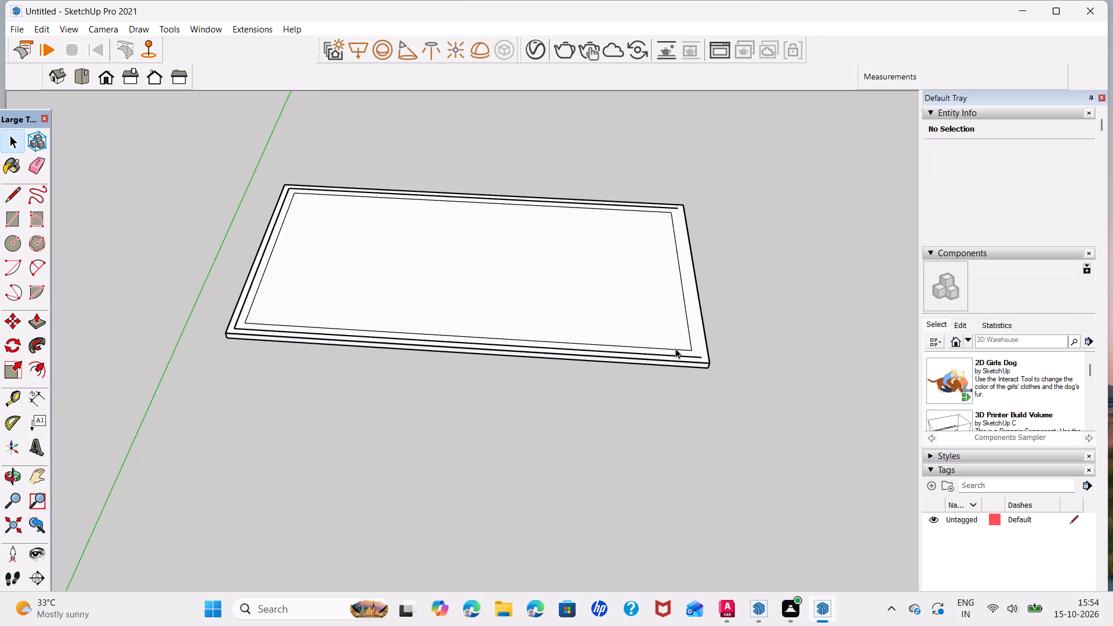
double_click(675, 348)
key("Delete")
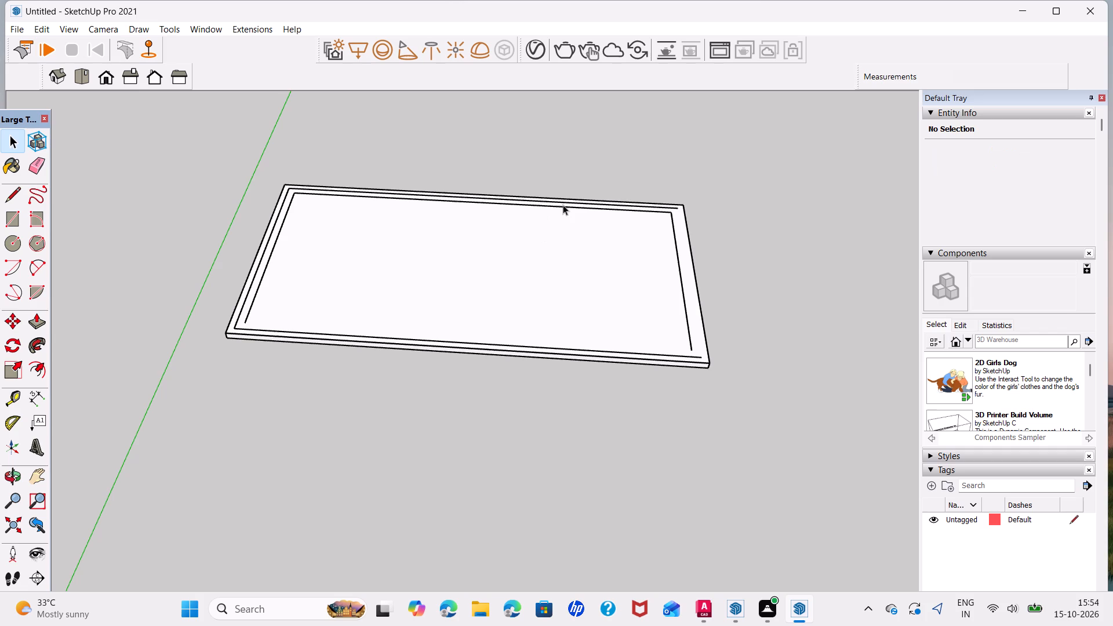
left_click(565, 201)
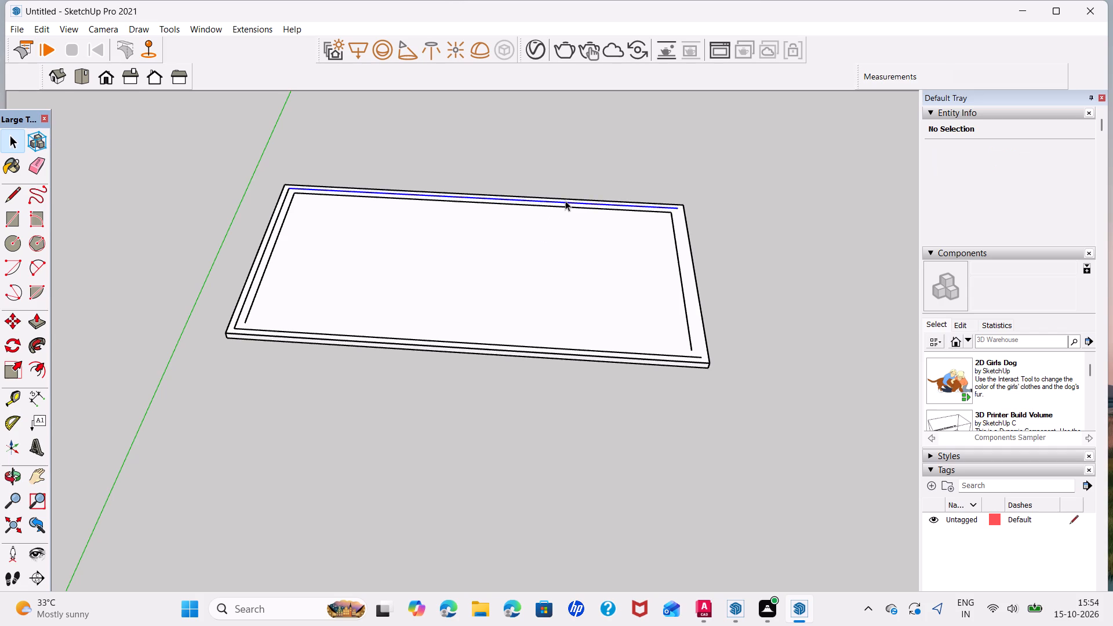
key("Delete")
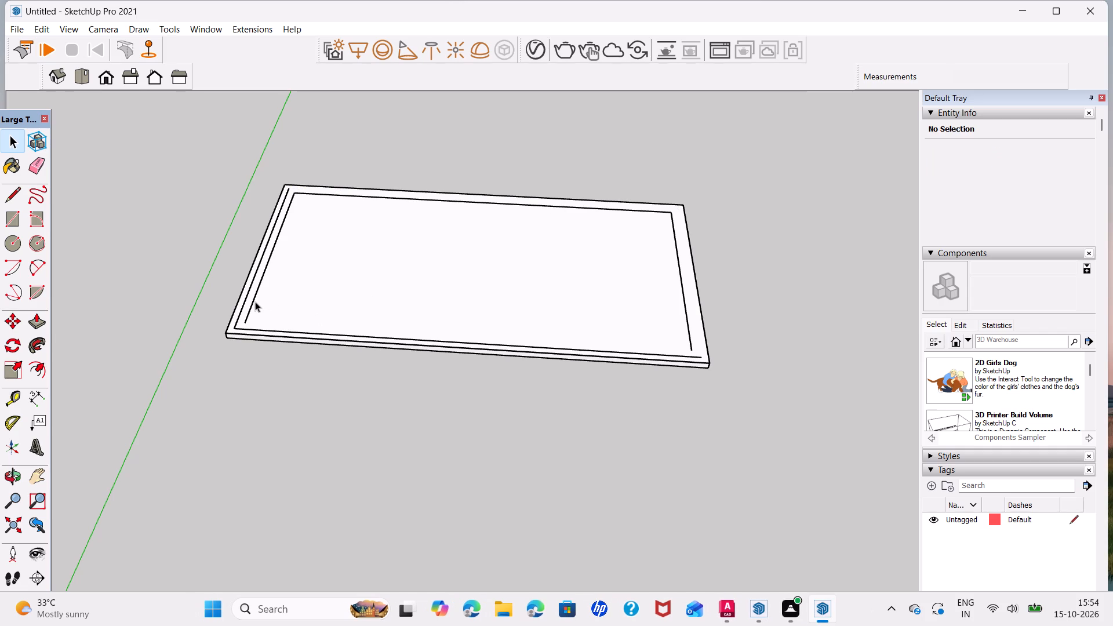
left_click(253, 301)
key("Delete")
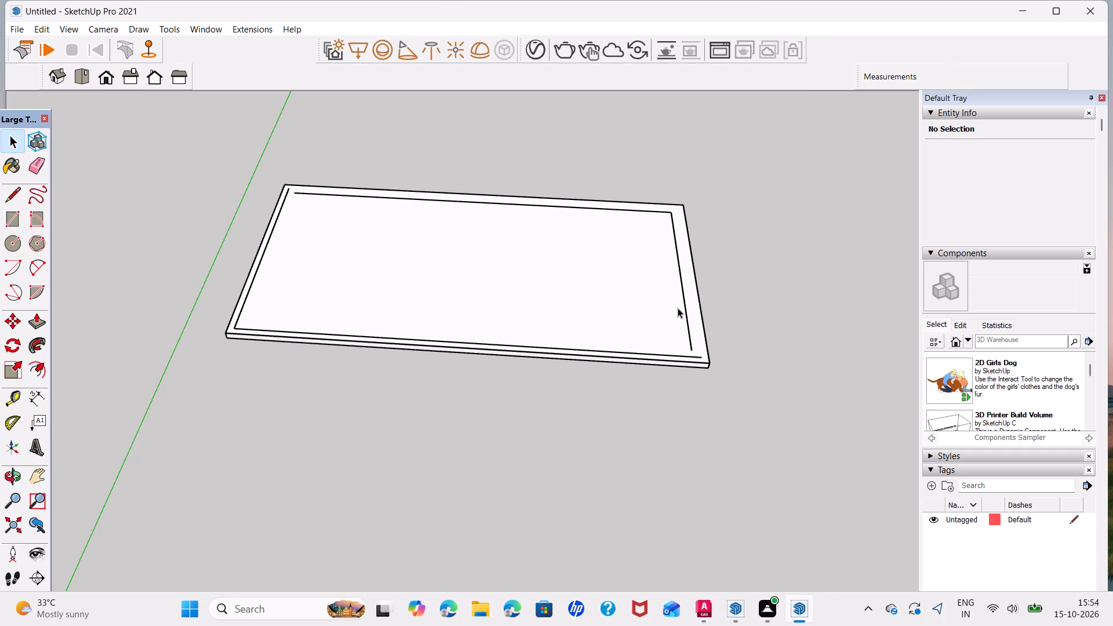
Draw a 5" line extending the inner short edge farthest from the green axis to the front inner edge.
key("l")
key("Return")
scroll(701, 351, "up", 5)
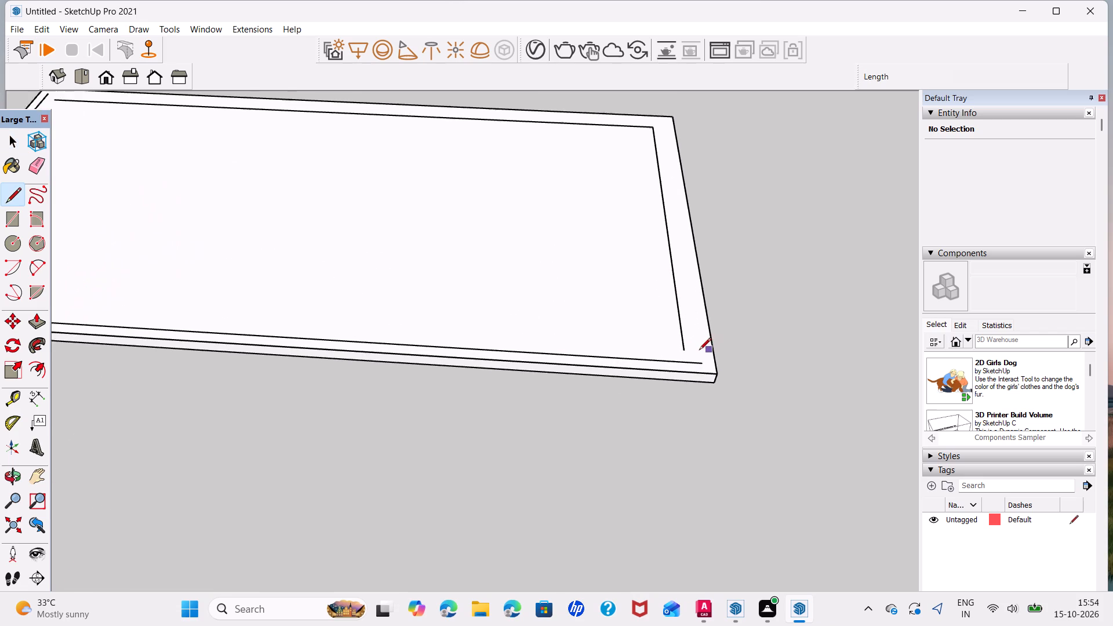
scroll(699, 351, "up", 2)
left_click(685, 350)
left_click(685, 361)
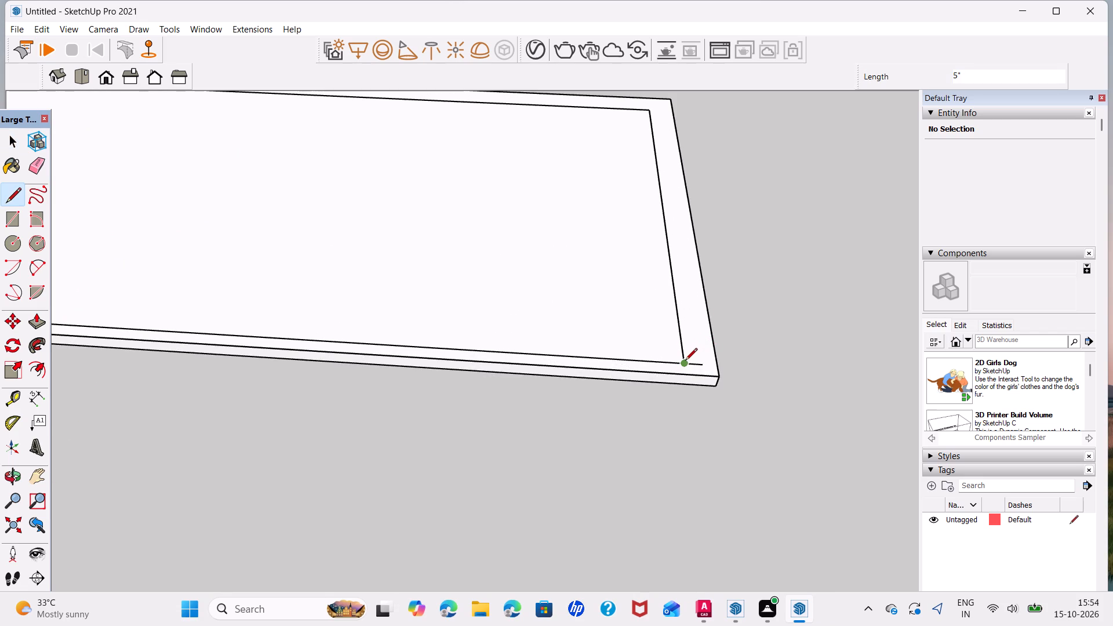
key("space")
Draw a 5" line extending the back inner edge to the inner short edge nearest the green axis.
scroll(551, 307, "down", 7)
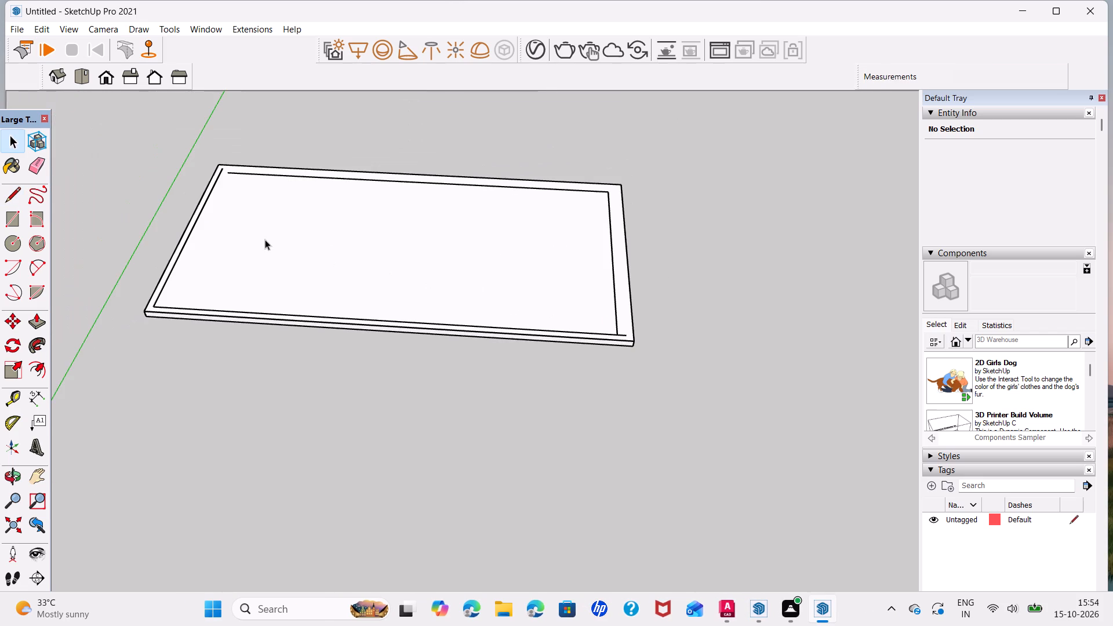
middle_click_drag(259, 235, 387, 373)
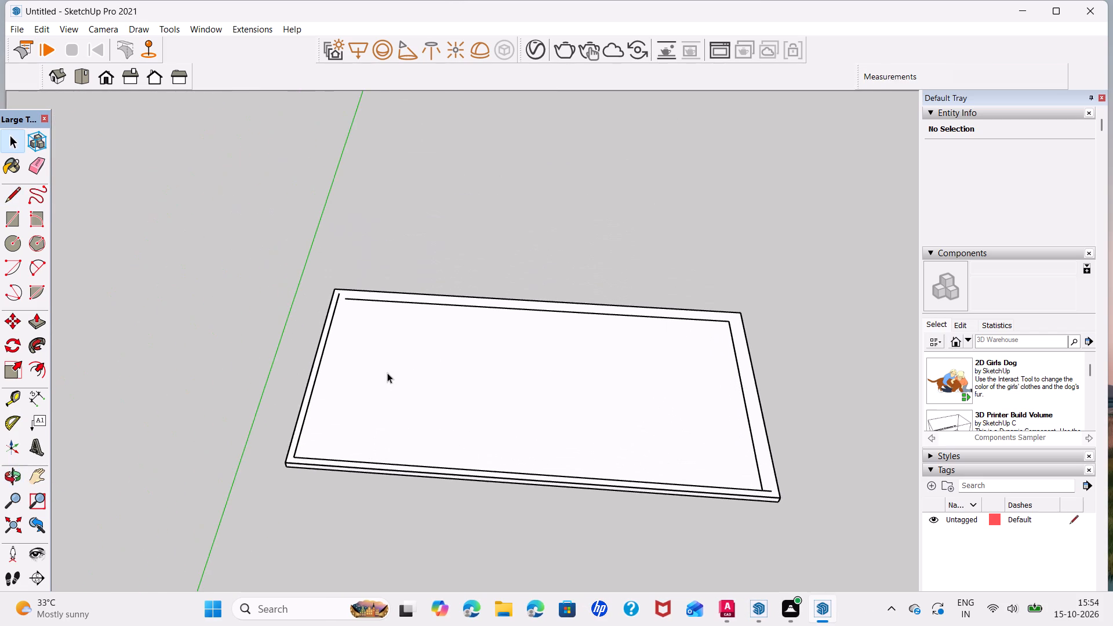
key("l")
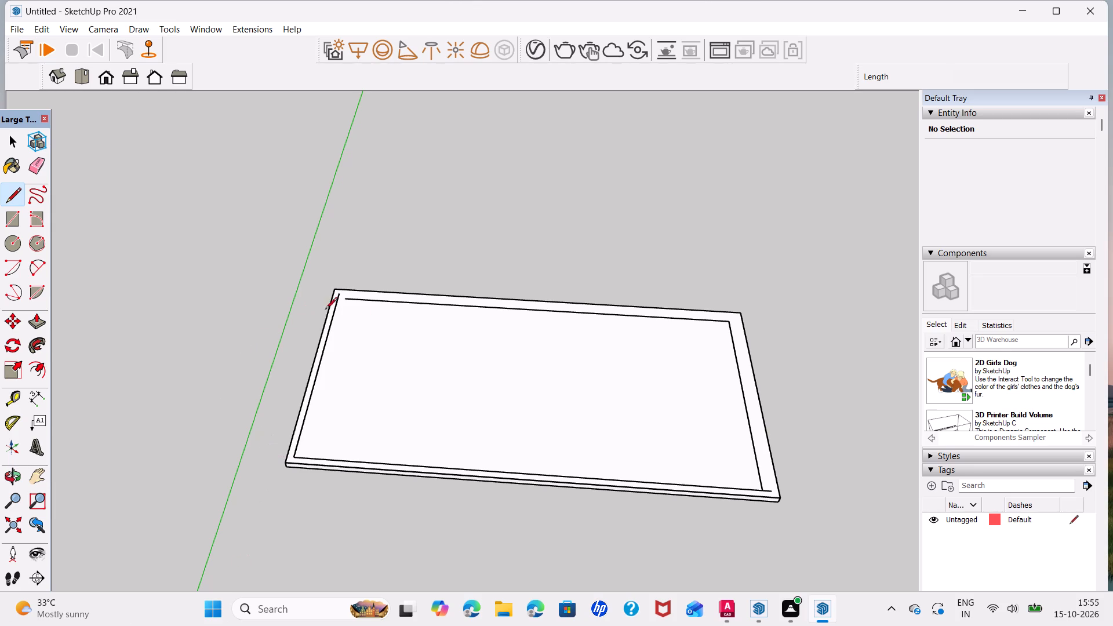
scroll(345, 285, "up", 5)
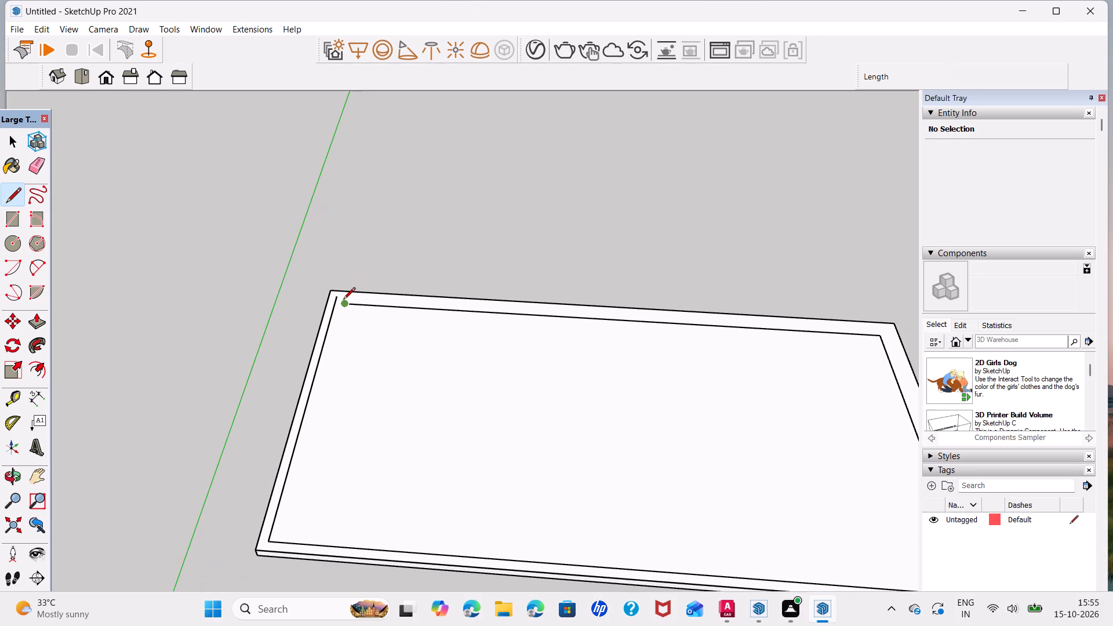
left_click(344, 307)
left_click(332, 305)
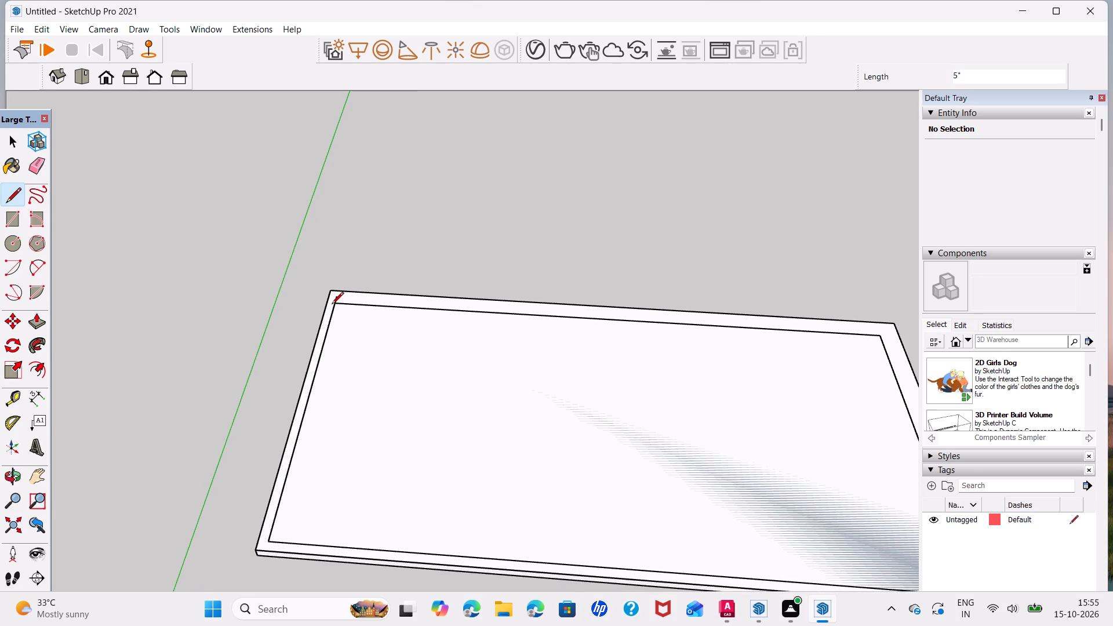
key("space")
Delete the two leftover edge stubs overhanging the inner outline's back green-axis corner and its diagonally opposite front corner.
left_click(337, 299)
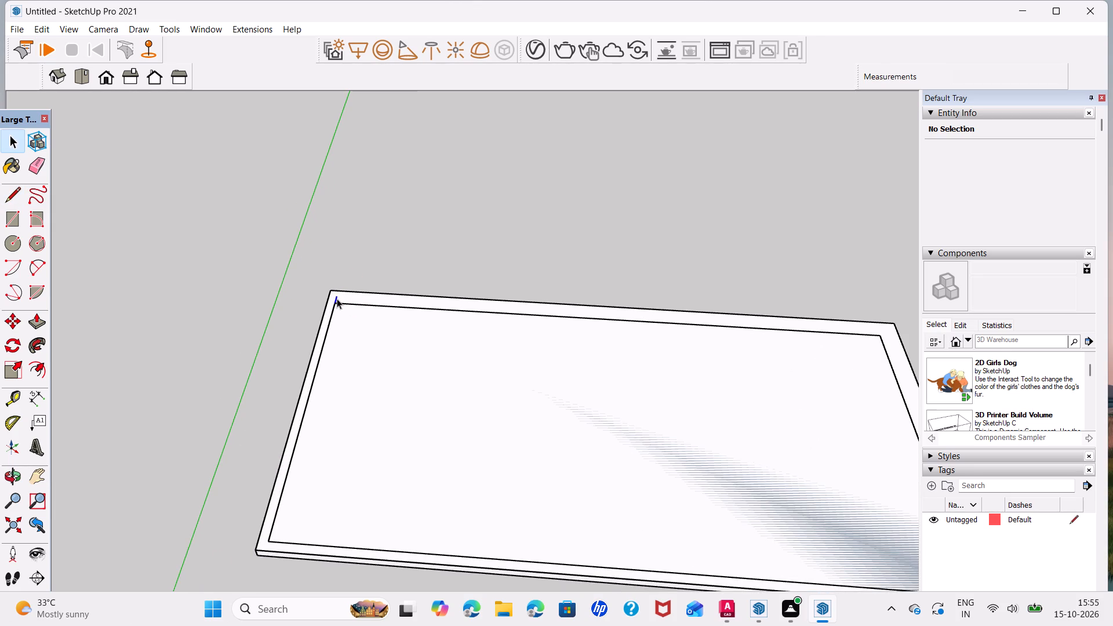
key("Delete")
scroll(391, 359, "down", 3)
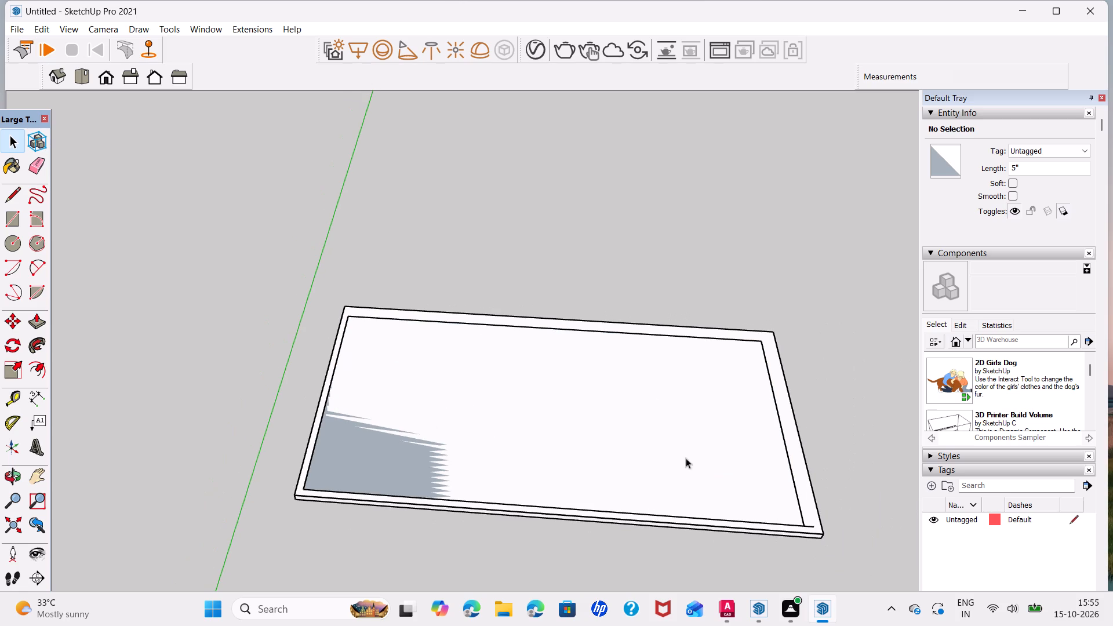
scroll(784, 501, "up", 4)
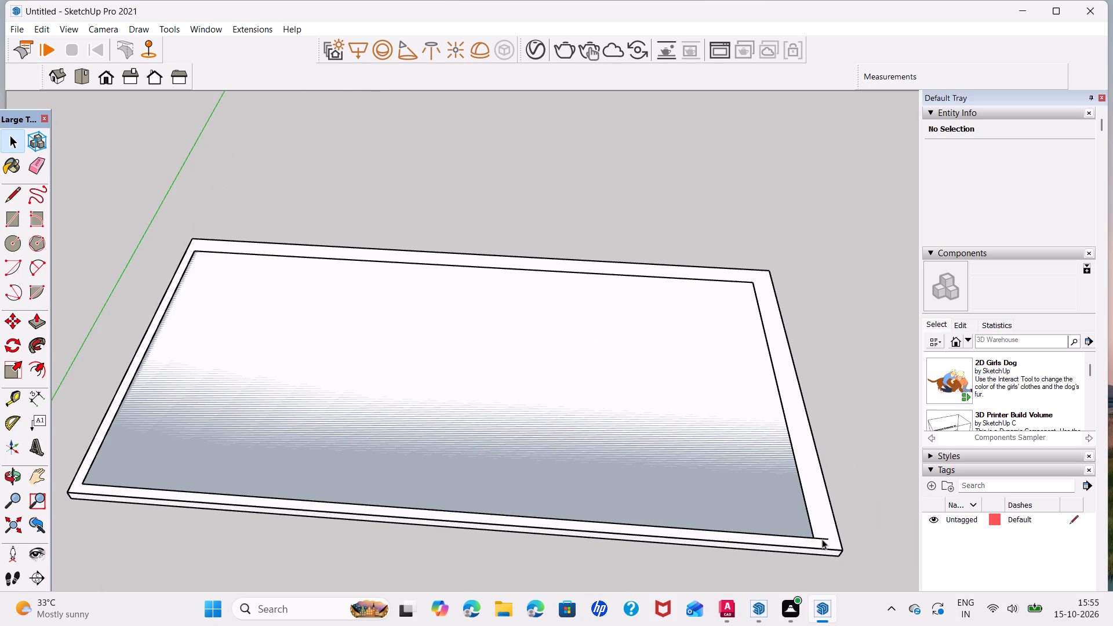
left_click(822, 540)
key("Delete")
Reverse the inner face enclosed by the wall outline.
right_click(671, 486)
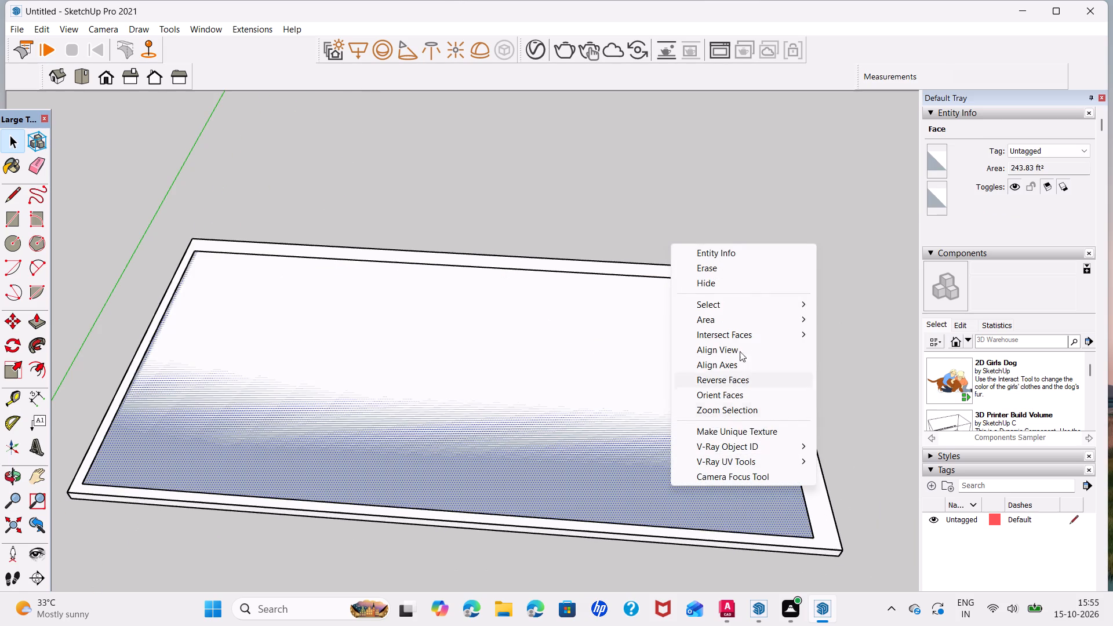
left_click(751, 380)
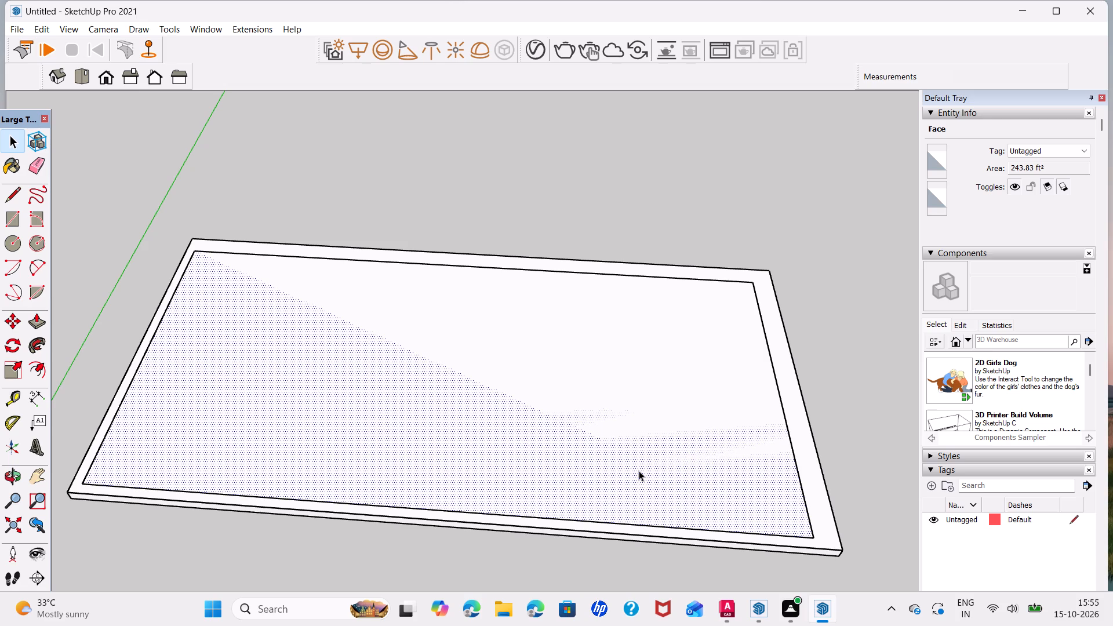
Move the front inner 22' edge outward by 4" onto the slab's front long edge.
middle_click_drag(639, 471, 651, 421)
scroll(639, 471, "up", 1, "shift")
scroll(651, 421, "down", 1)
middle_click_drag(588, 446, 594, 449)
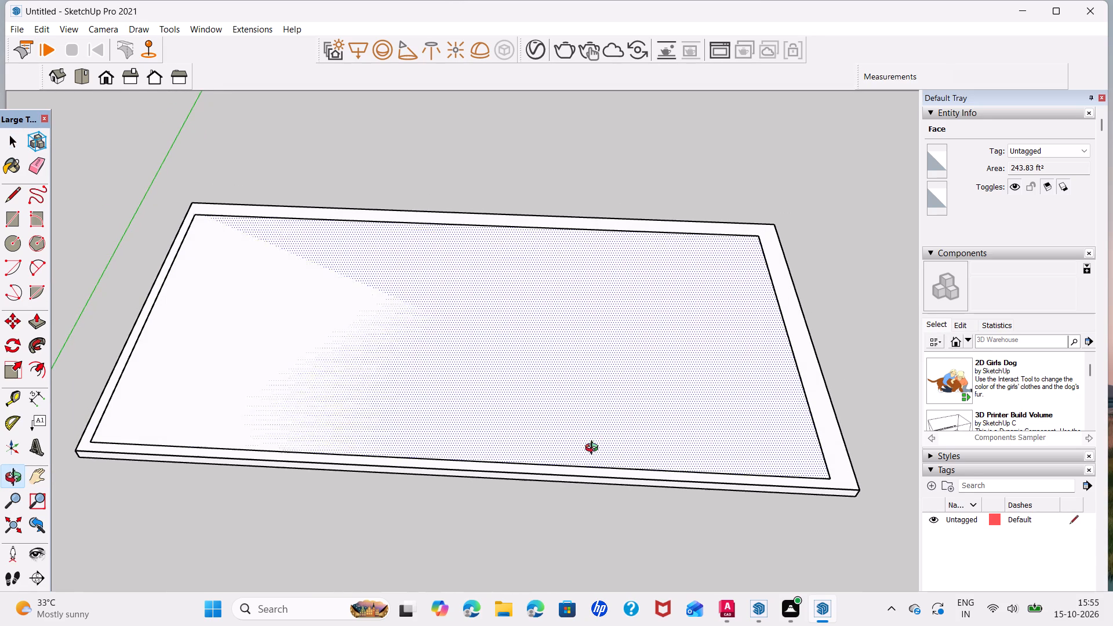
middle_click_drag(594, 449, 594, 450)
middle_click_drag(594, 450, 600, 452)
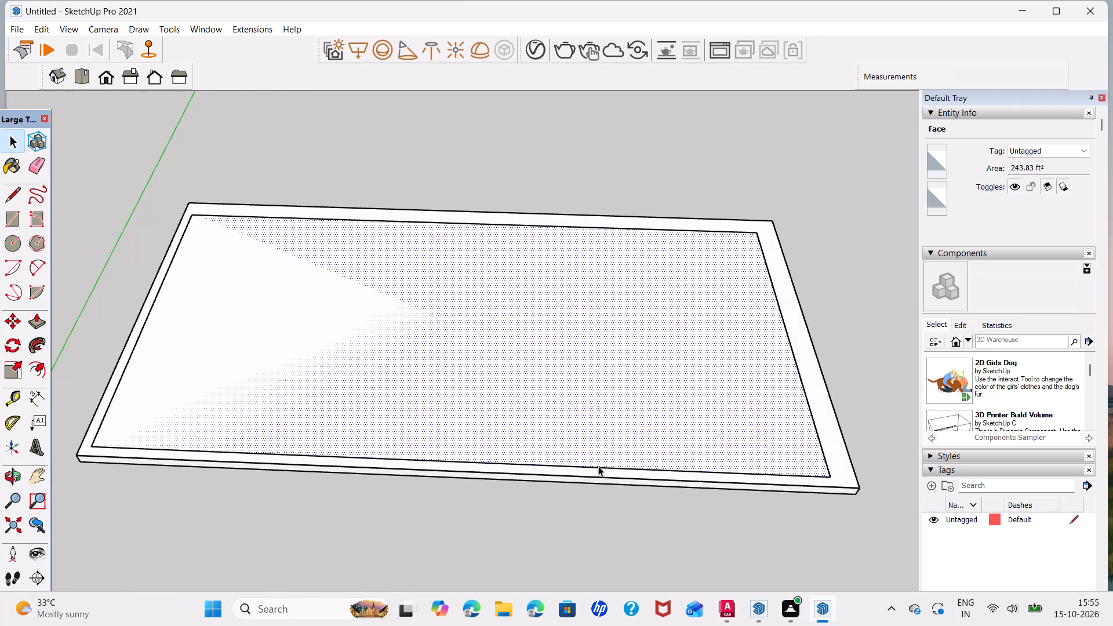
left_click(598, 466)
key("m")
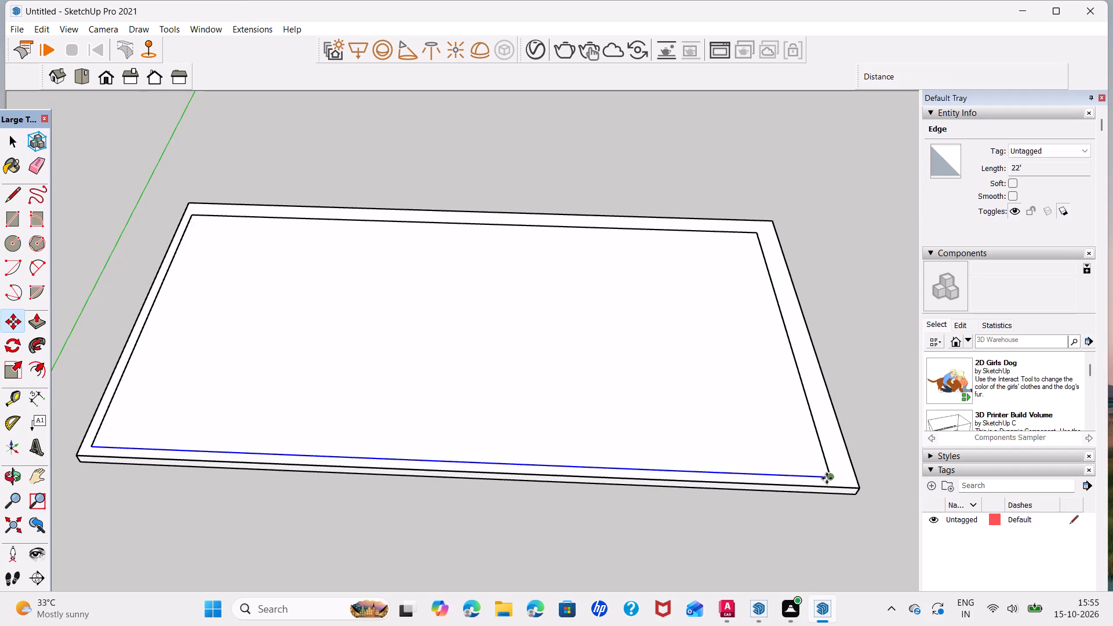
left_click(829, 478)
left_click(836, 490)
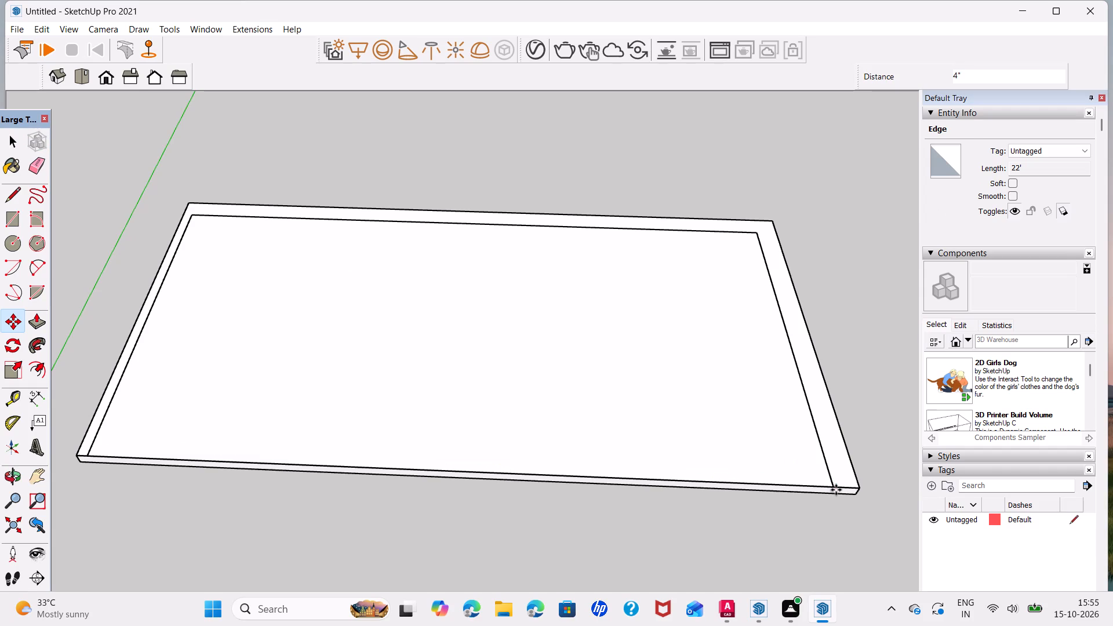
key("space")
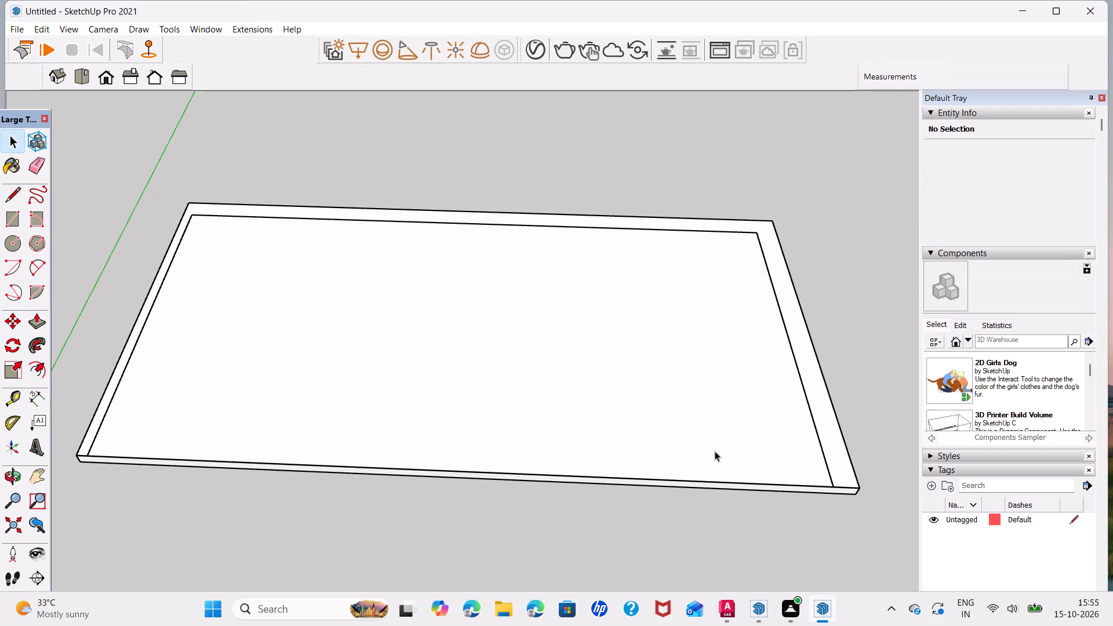
Delete the inner floor face enclosed by the wall outline.
left_click(715, 451)
key("Delete")
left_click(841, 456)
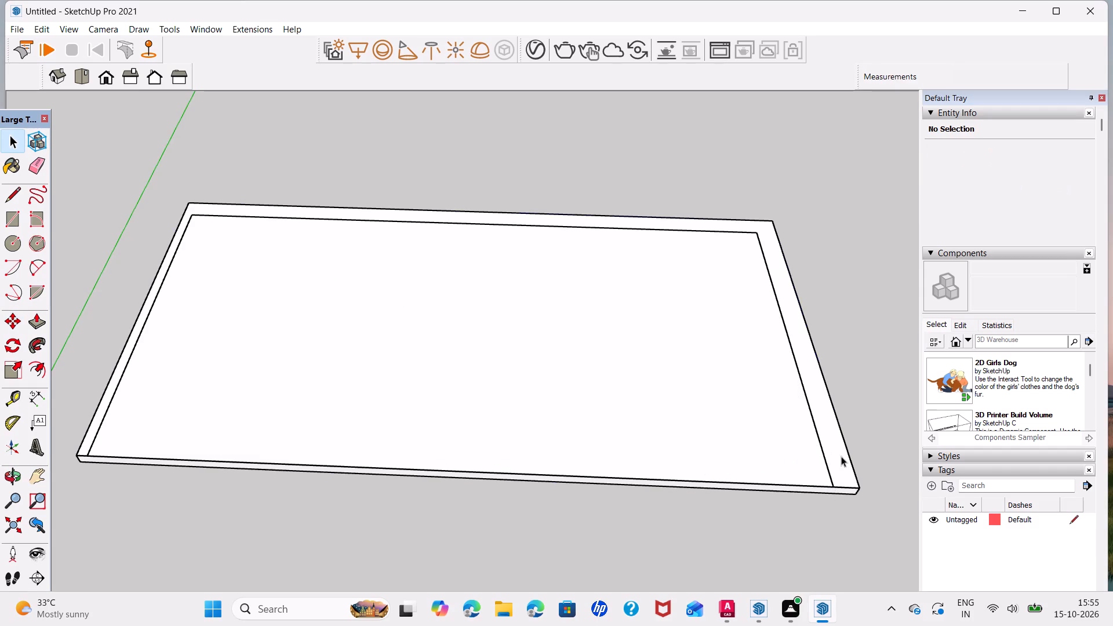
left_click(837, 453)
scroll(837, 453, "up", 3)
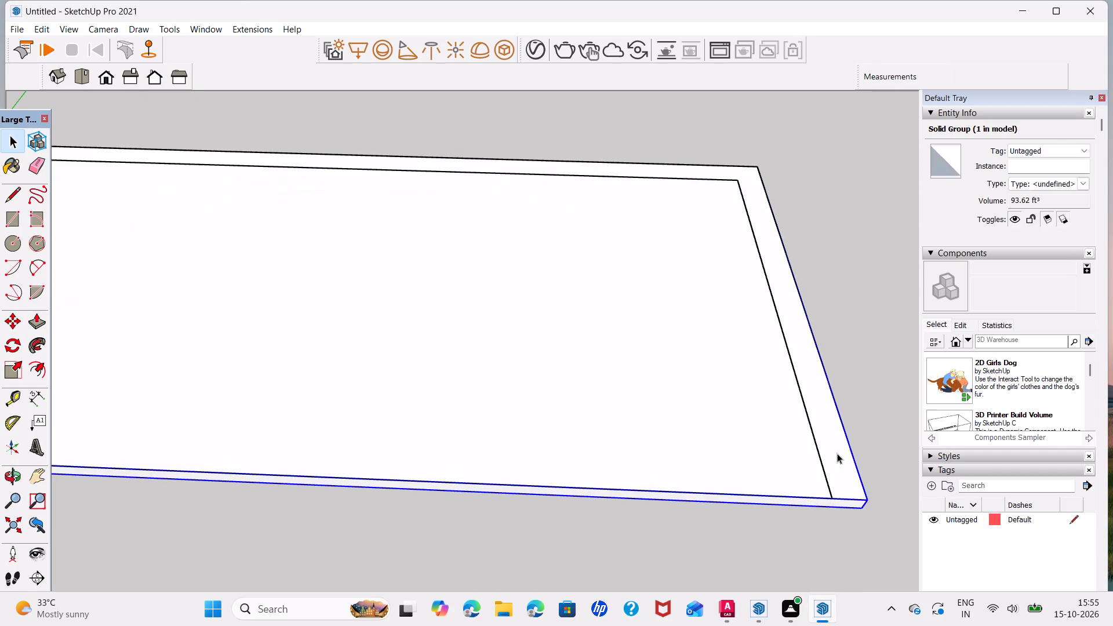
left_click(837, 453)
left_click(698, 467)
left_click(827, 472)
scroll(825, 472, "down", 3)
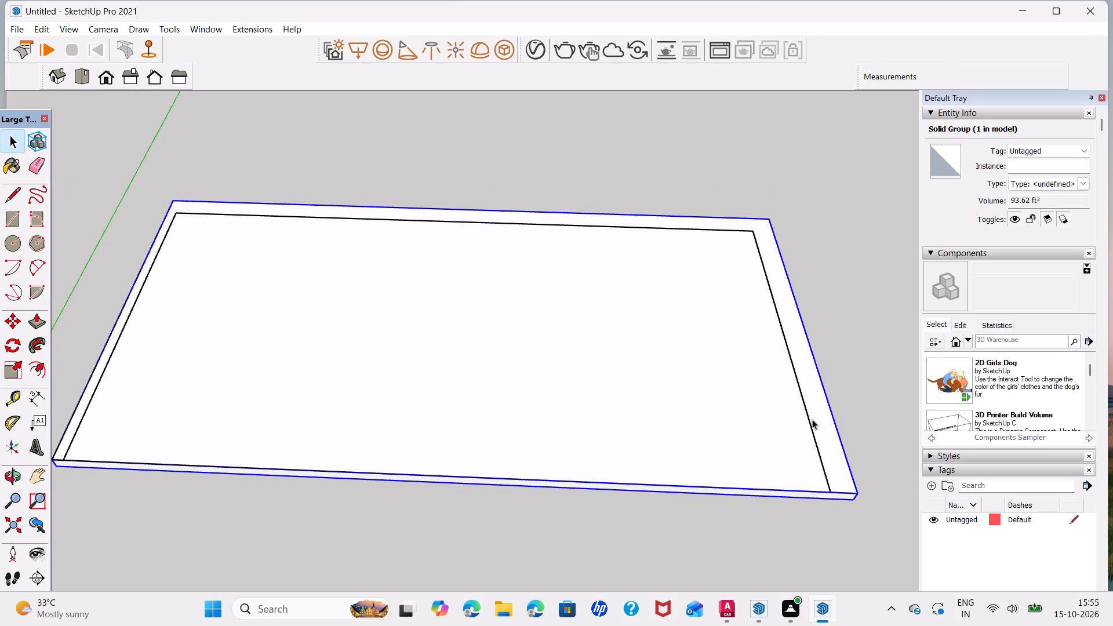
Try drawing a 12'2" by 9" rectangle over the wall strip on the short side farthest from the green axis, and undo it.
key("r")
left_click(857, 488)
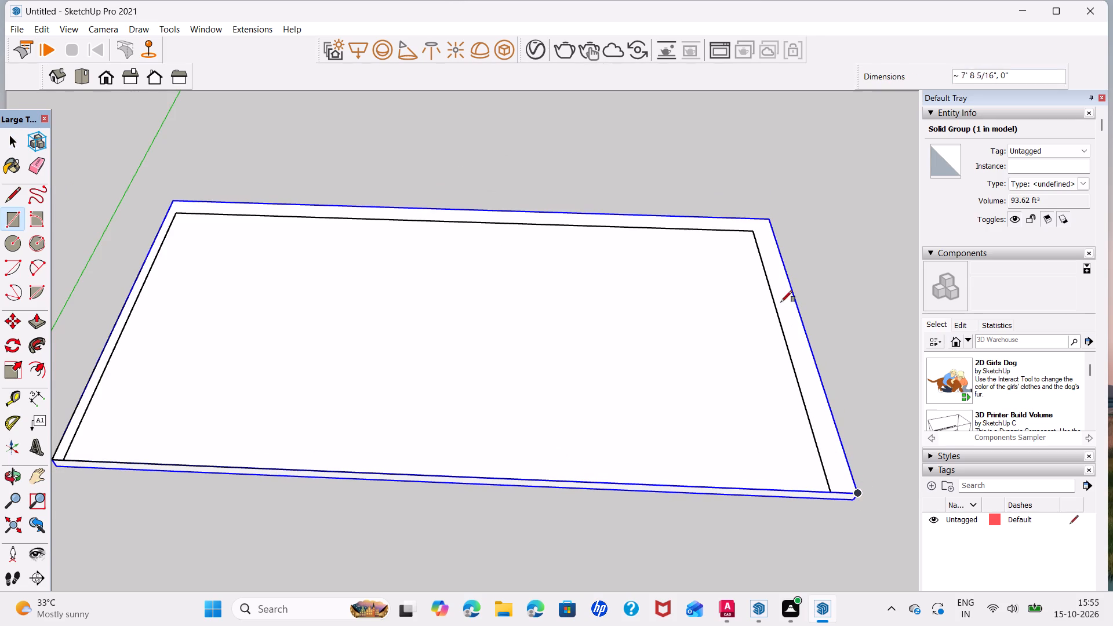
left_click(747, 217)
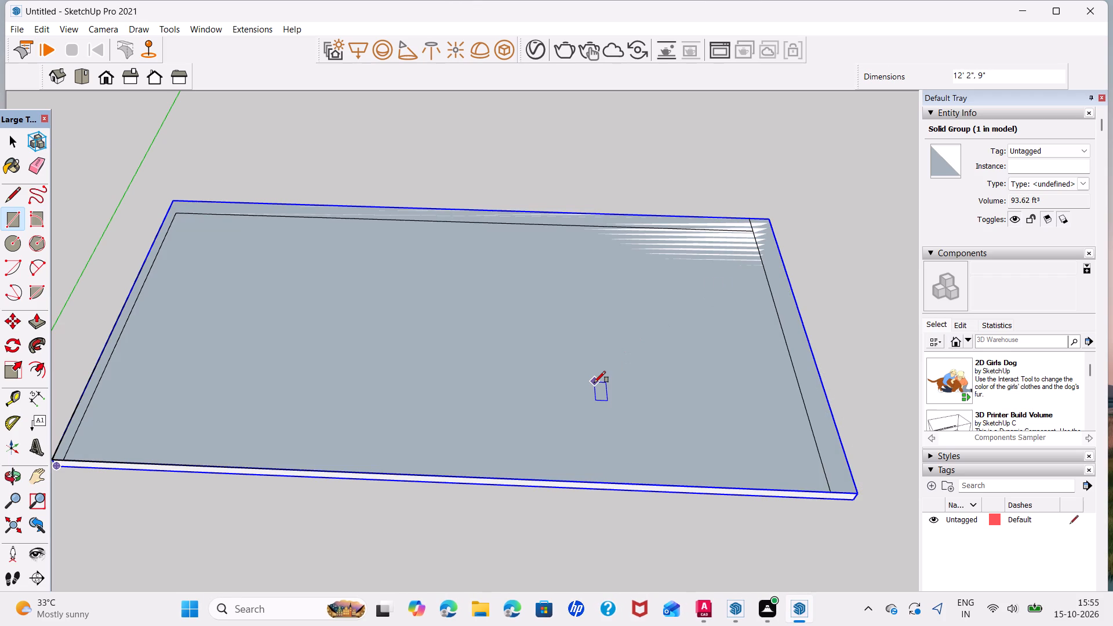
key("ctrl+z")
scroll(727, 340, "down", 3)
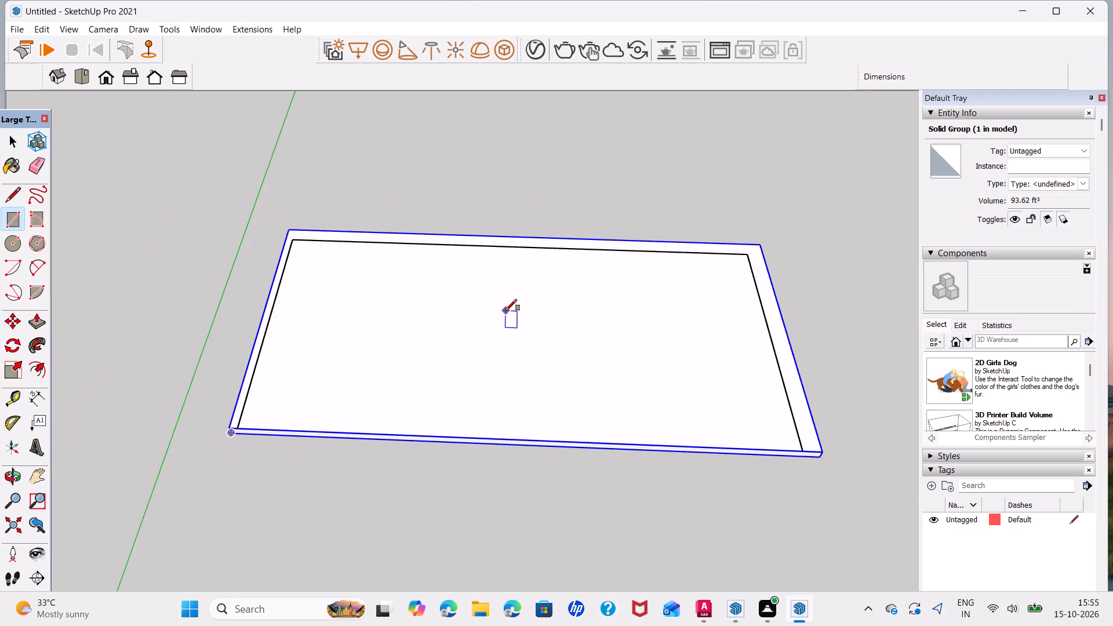
Draw a 23'1" by 9" rectangle along the slab's back long edge, between its outer corner and the opposite wall strip.
middle_click_drag(505, 311, 505, 427)
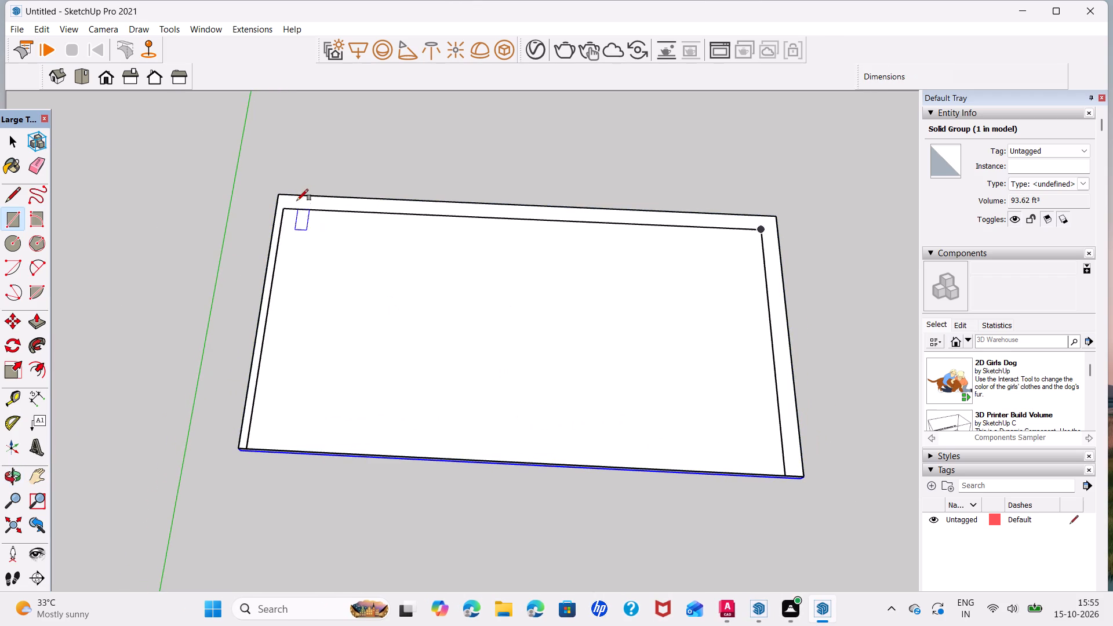
left_click(279, 194)
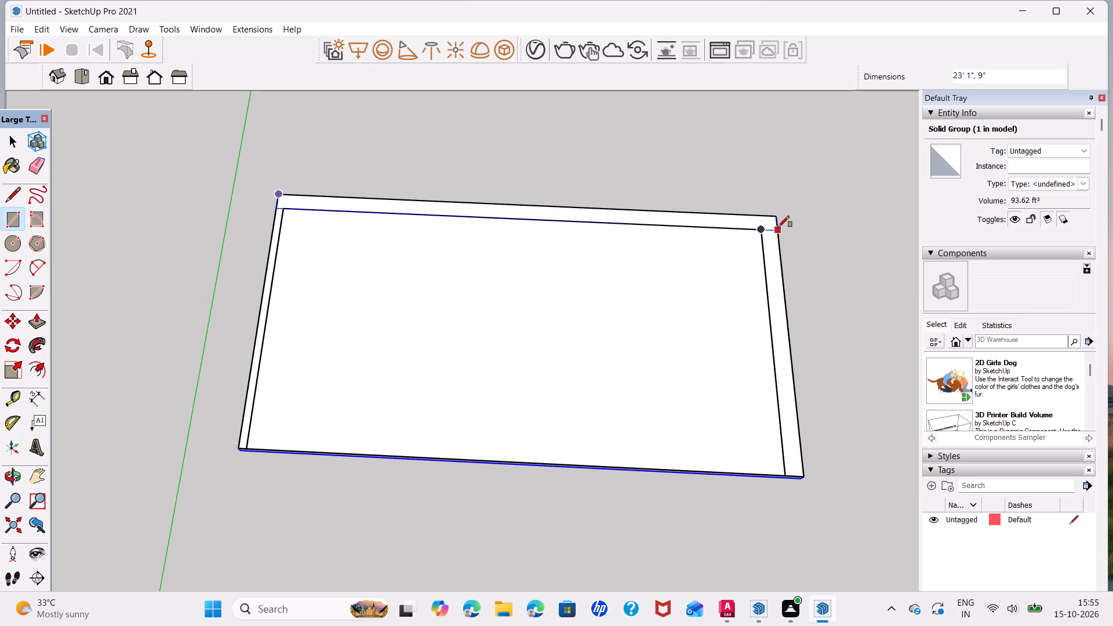
left_click(778, 227)
Delete the inner floor face enclosed by the wall strips.
key("space")
left_click(624, 342)
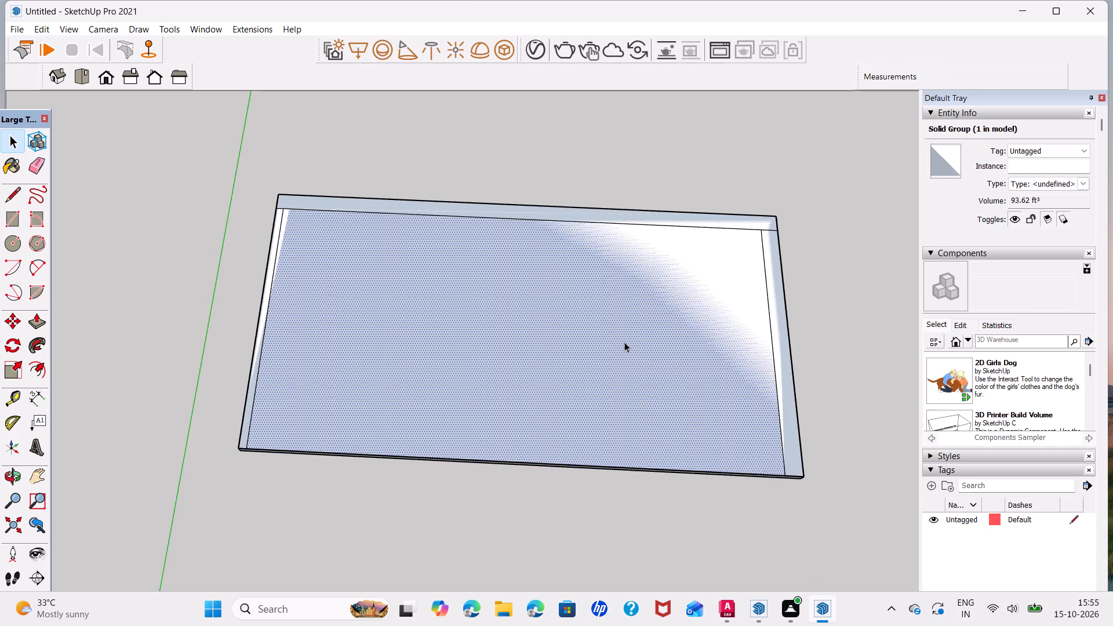
key("Delete")
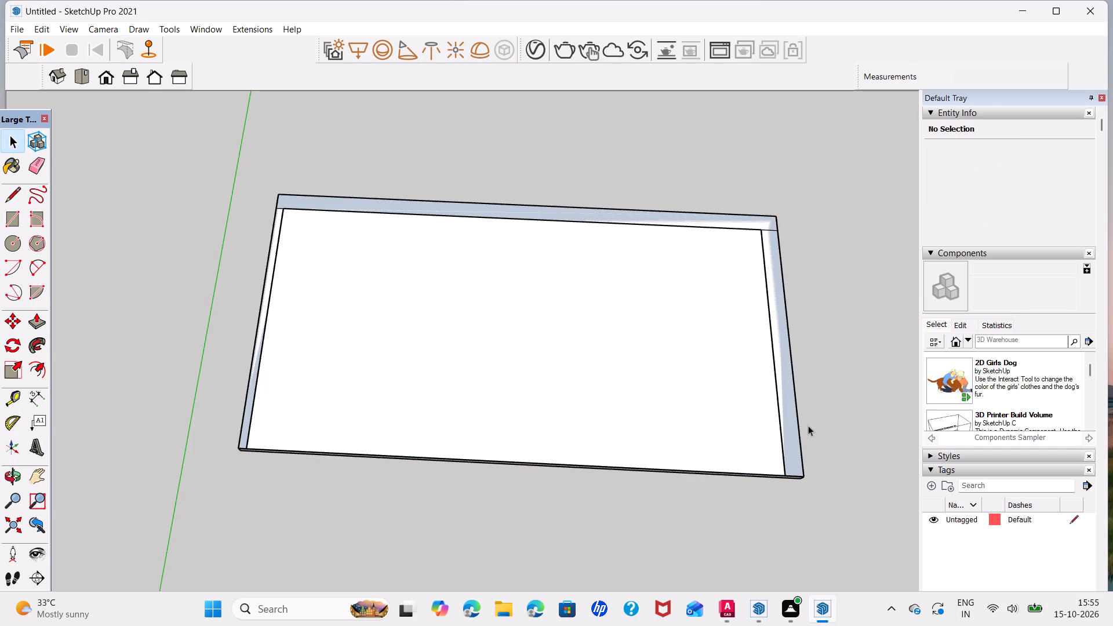
Delete the short dividing edges at both back corners so the wall strips merge into one U-shaped face.
scroll(773, 234, "up", 3)
left_click(772, 231)
key("Delete")
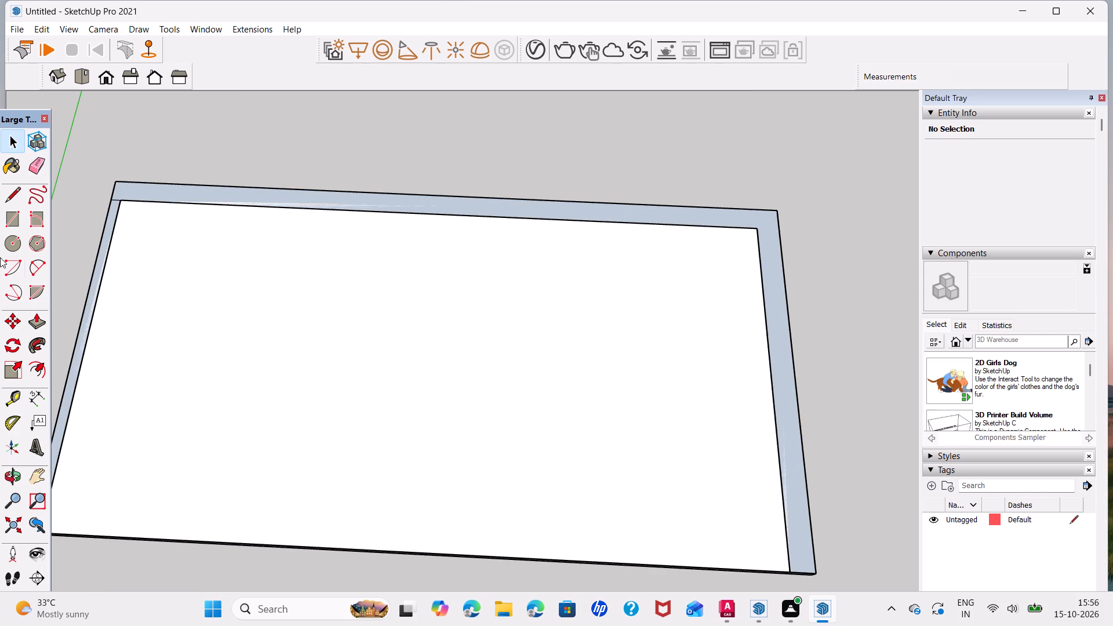
left_click(114, 202)
key("Delete")
Reverse the merged U-shaped wall face so its front side points up.
right_click(147, 187)
left_click(234, 320)
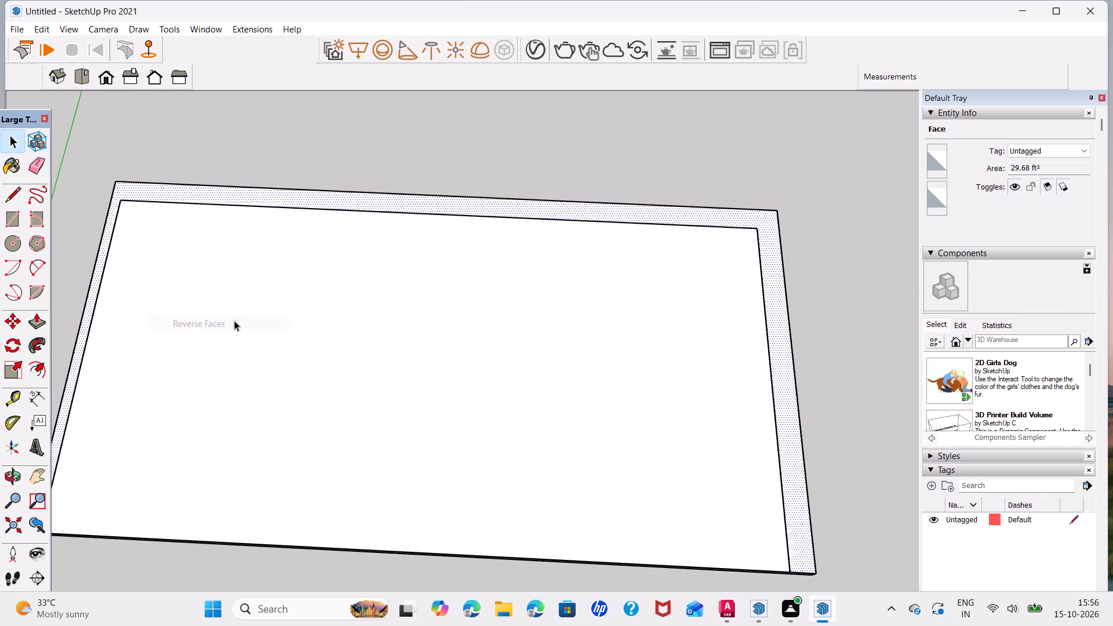
Push/Pull the U-shaped wall face up by 10'.
key("p")
left_click(785, 472)
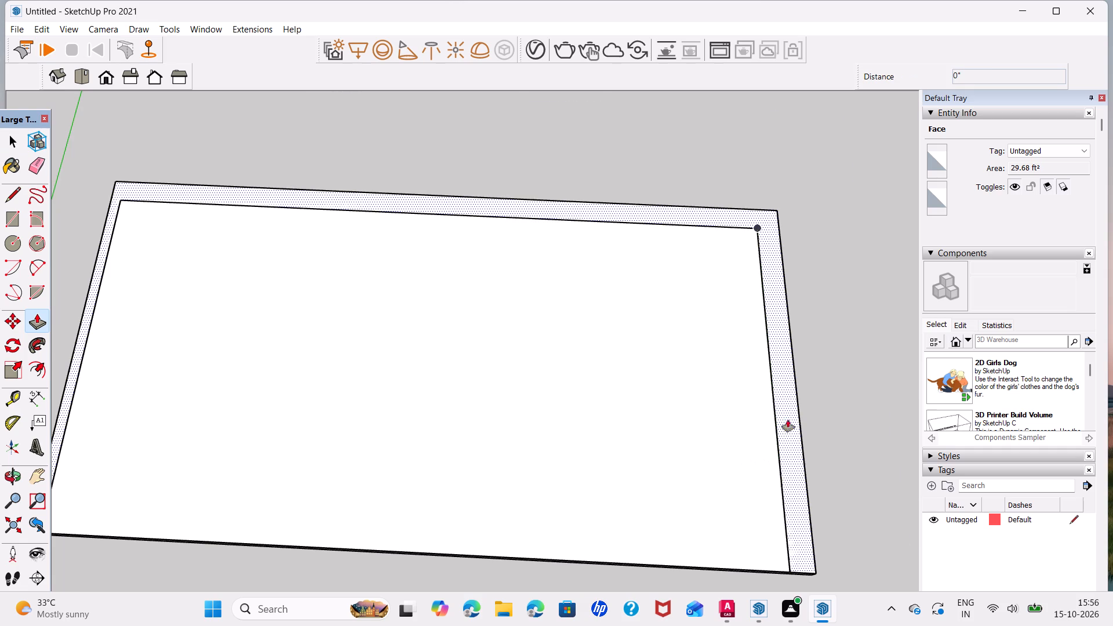
type("10")
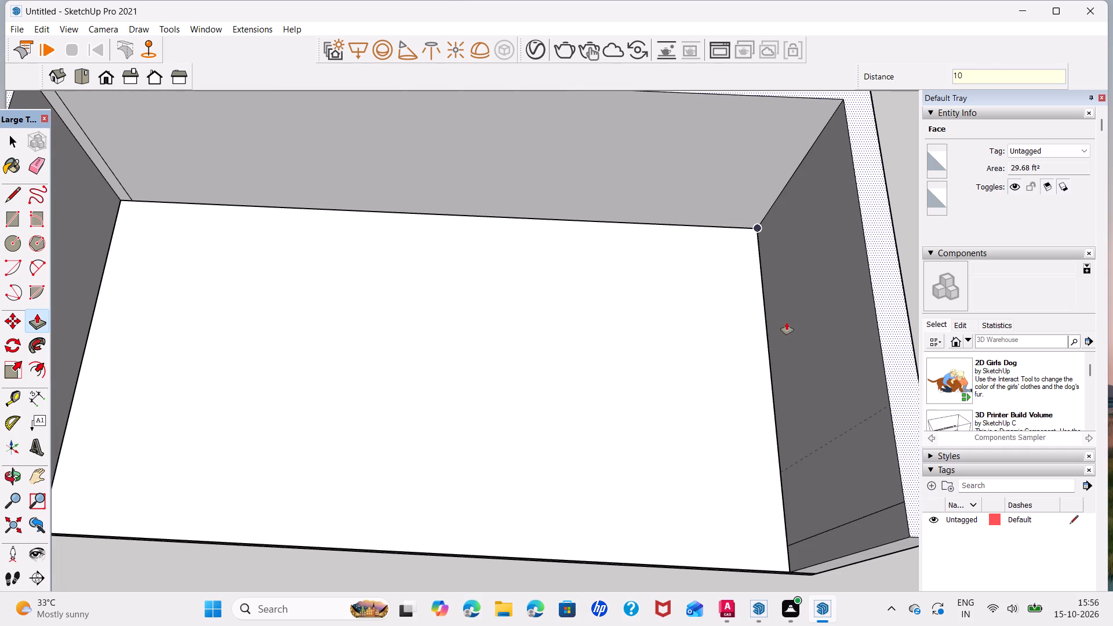
key("apostrophe")
key("Return")
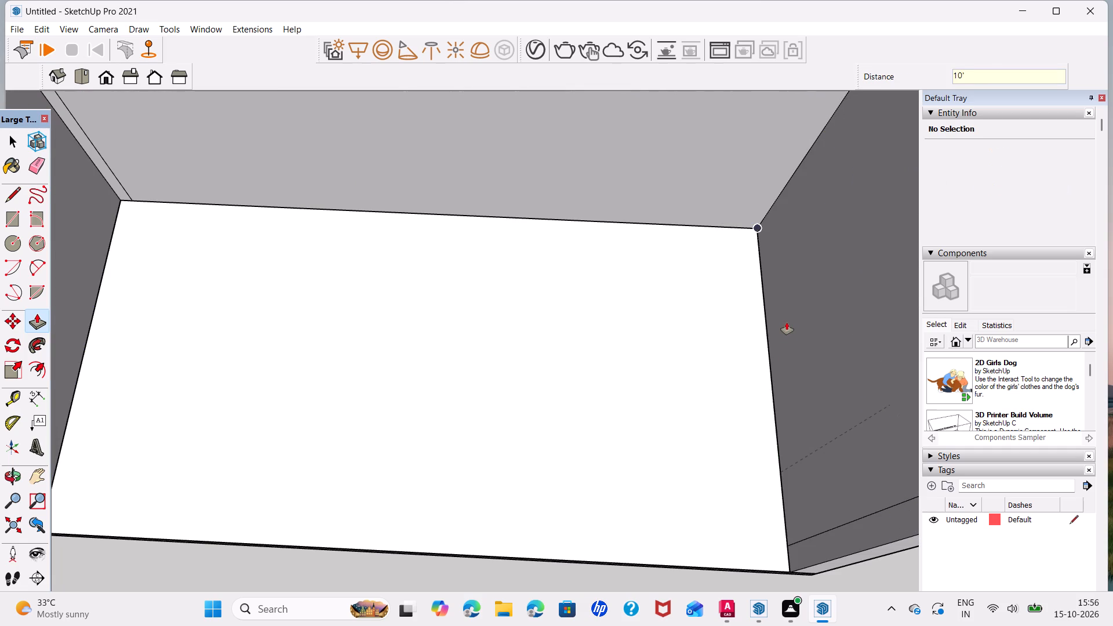
Delete the leftover vertical edges on the inner faces of the 9" side wall and the back wall.
key("space")
scroll(776, 377, "down", 3)
left_click(841, 479)
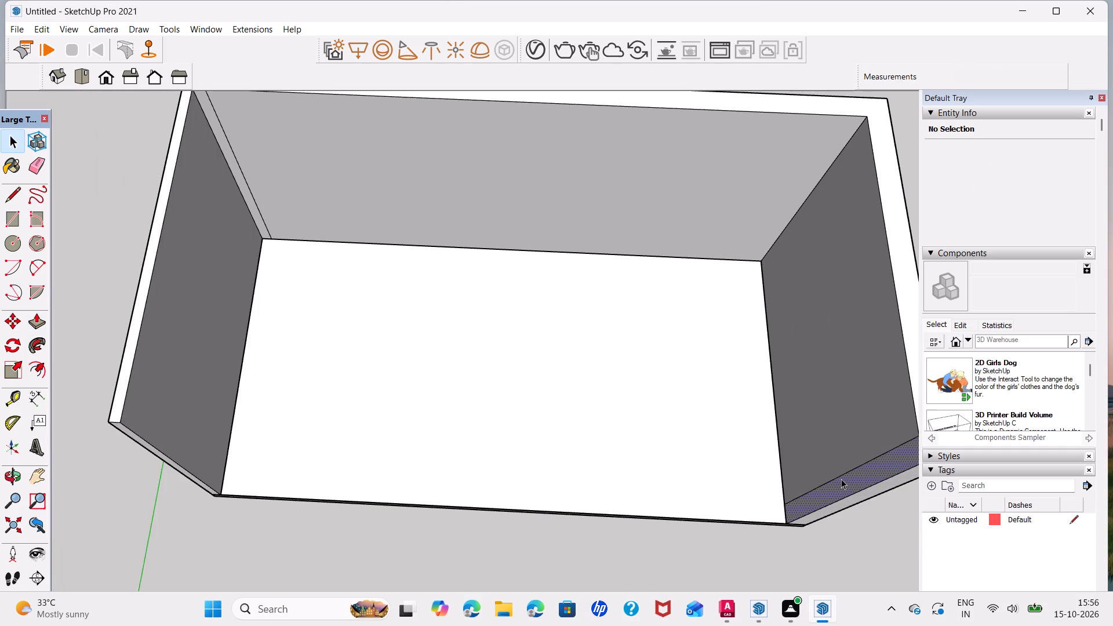
left_click(839, 477)
key("Delete")
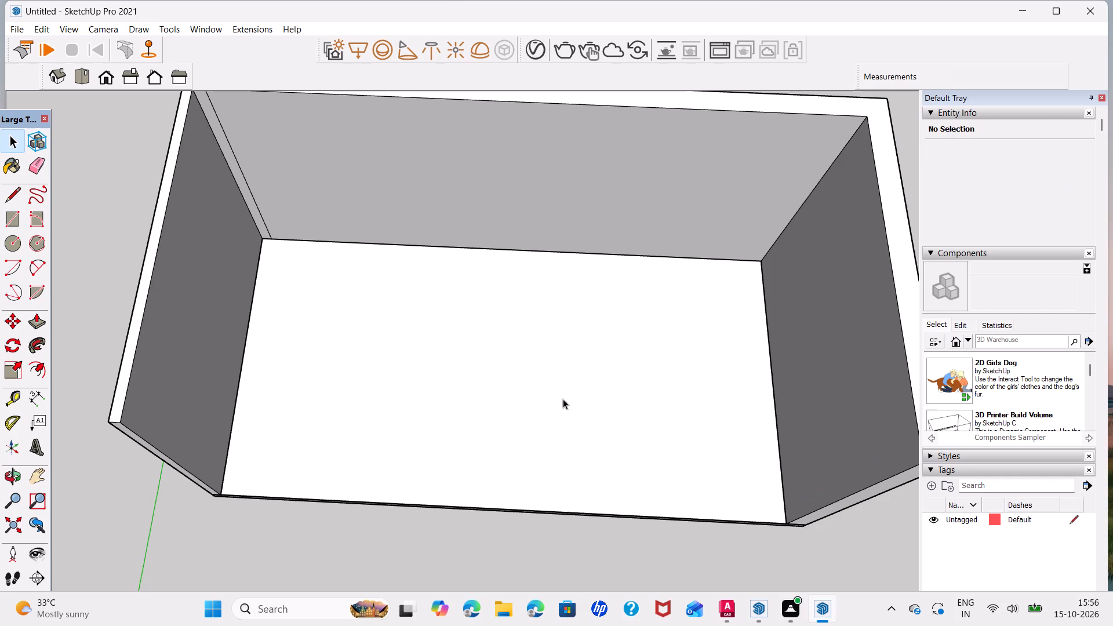
left_click(253, 196)
key("Delete")
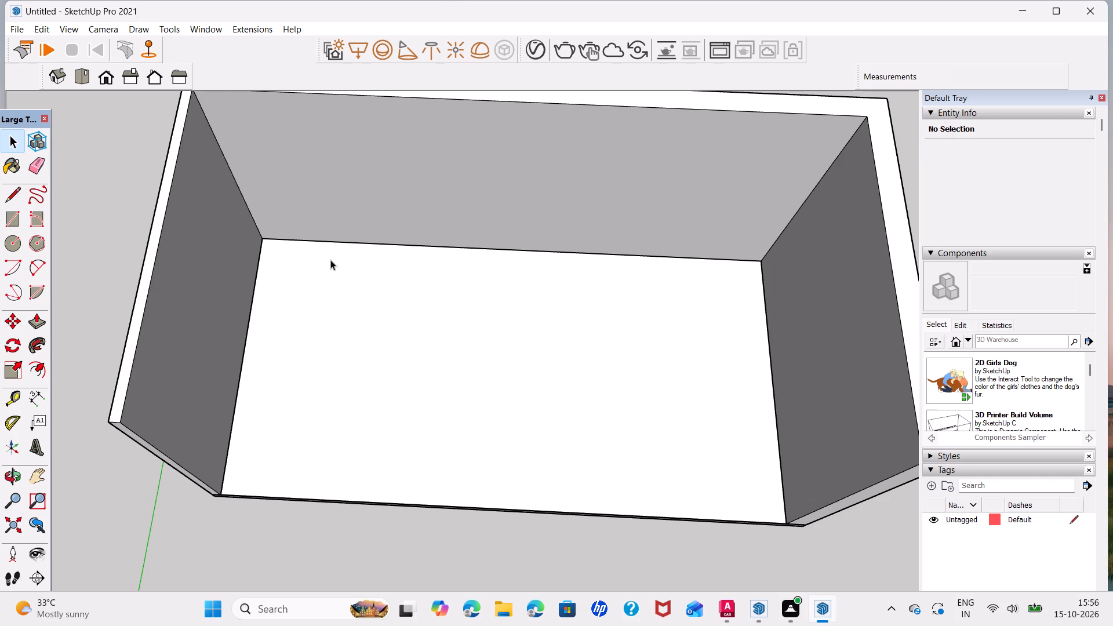
Select all connected wall geometry and make it a group separate from the floor slab.
scroll(391, 306, "down", 4)
middle_click_drag(430, 365, 460, 206)
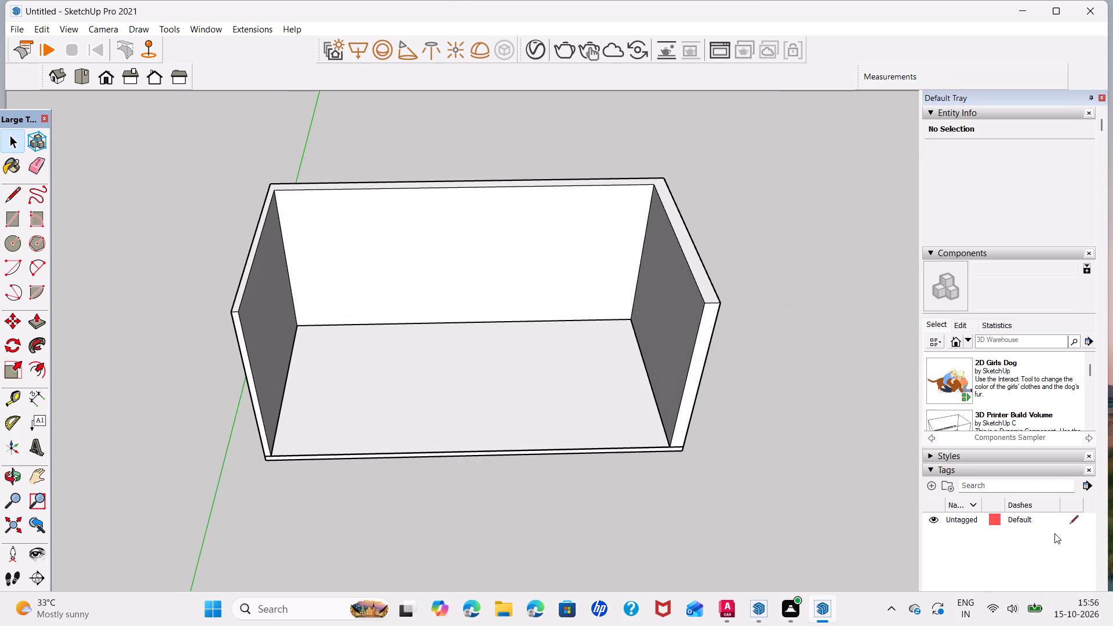
scroll(963, 430, "down", 1)
middle_click_drag(621, 410, 617, 407)
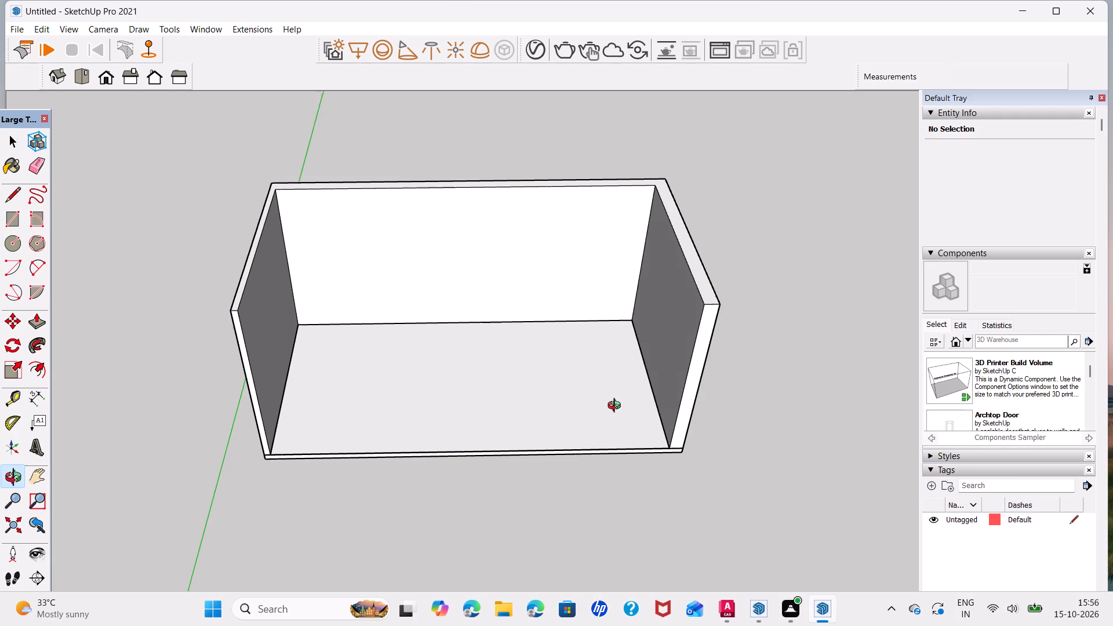
middle_click_drag(617, 407, 605, 311)
scroll(569, 390, "up", 1)
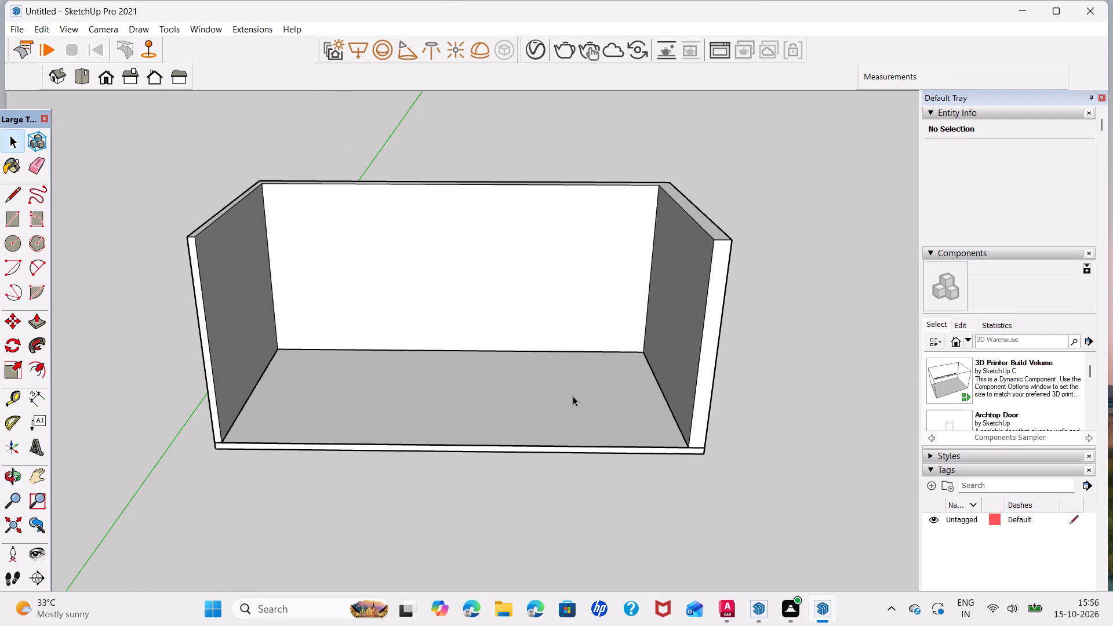
middle_click_drag(573, 396, 584, 394)
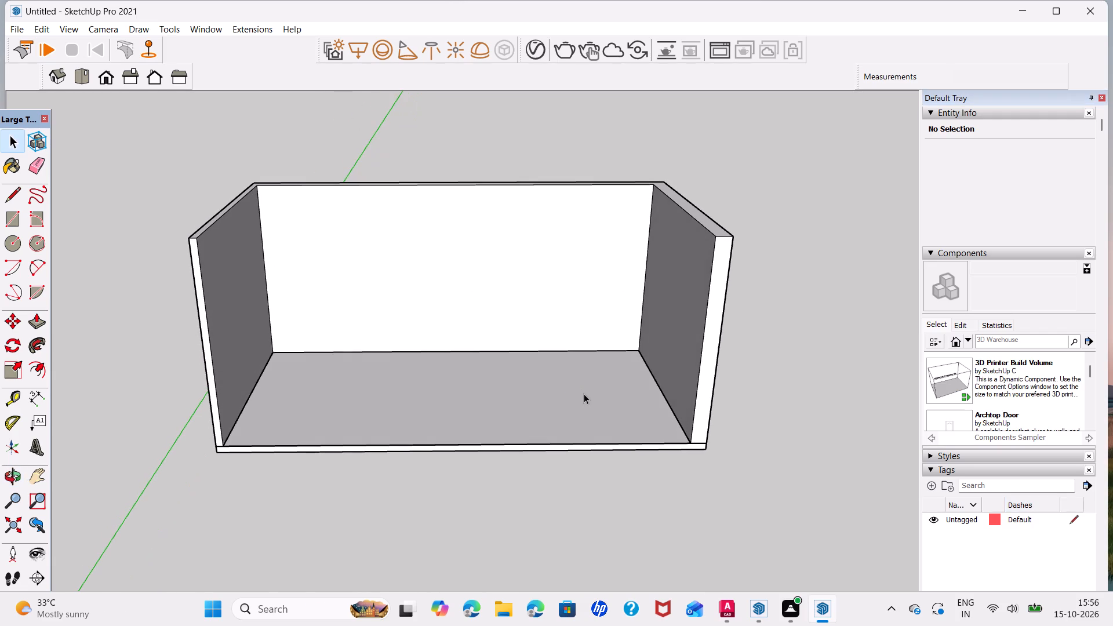
triple_click(700, 385)
right_click(700, 385)
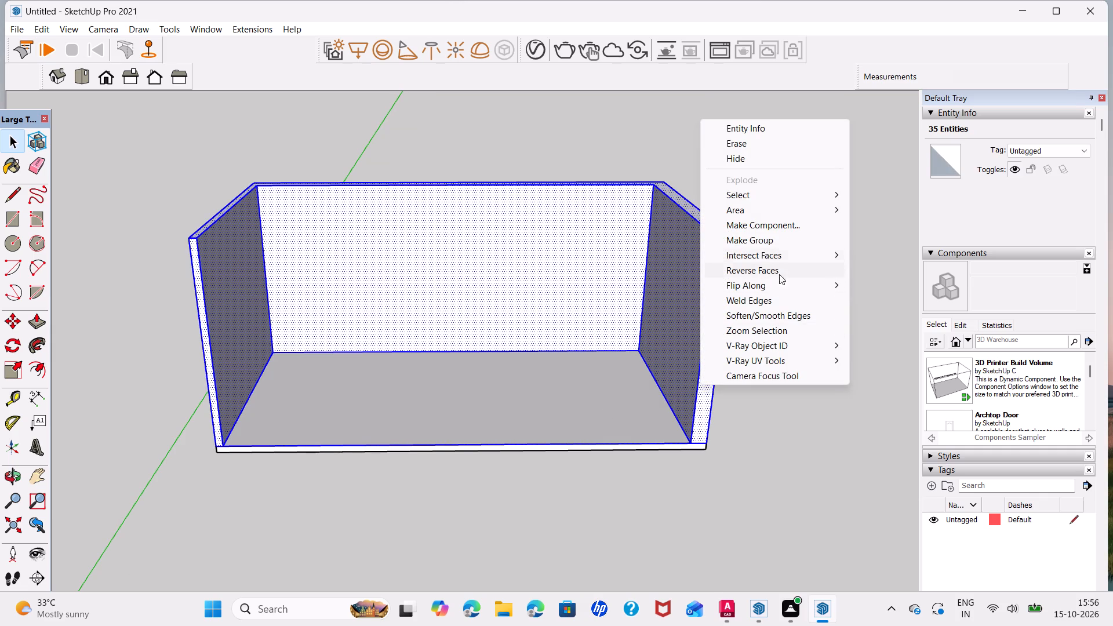
left_click(789, 238)
middle_click_drag(769, 312, 730, 322)
left_click(883, 316)
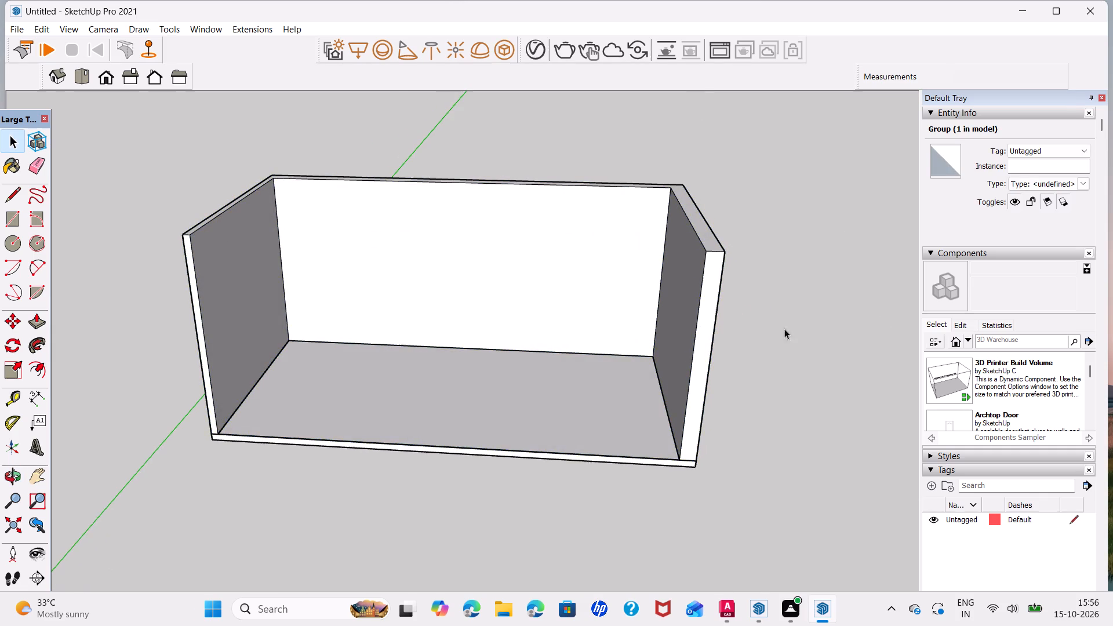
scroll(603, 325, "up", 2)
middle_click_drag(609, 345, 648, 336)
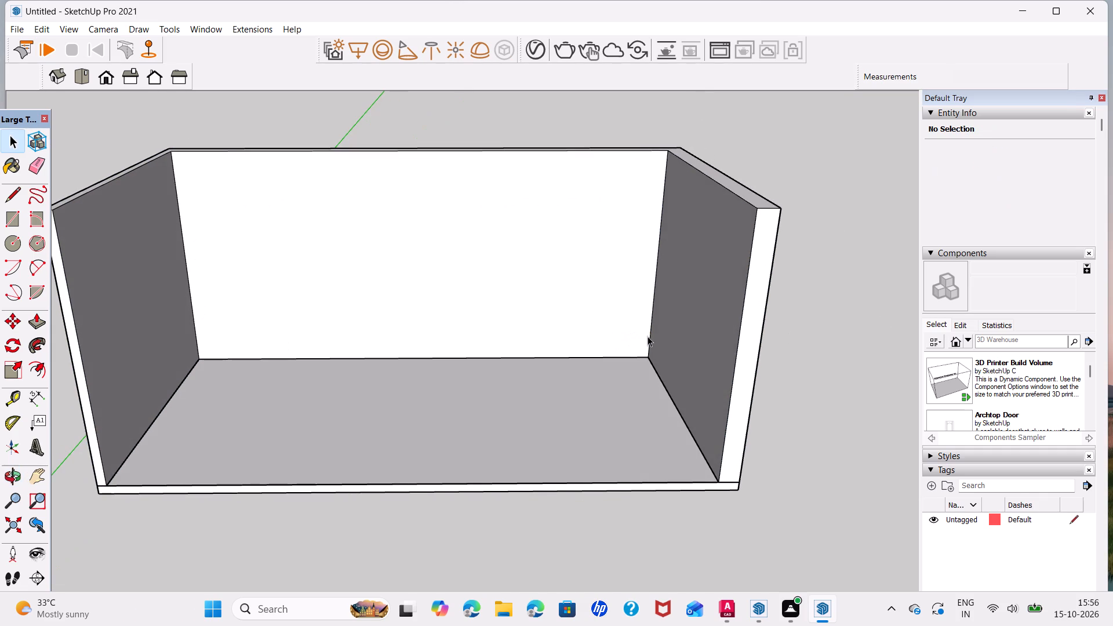
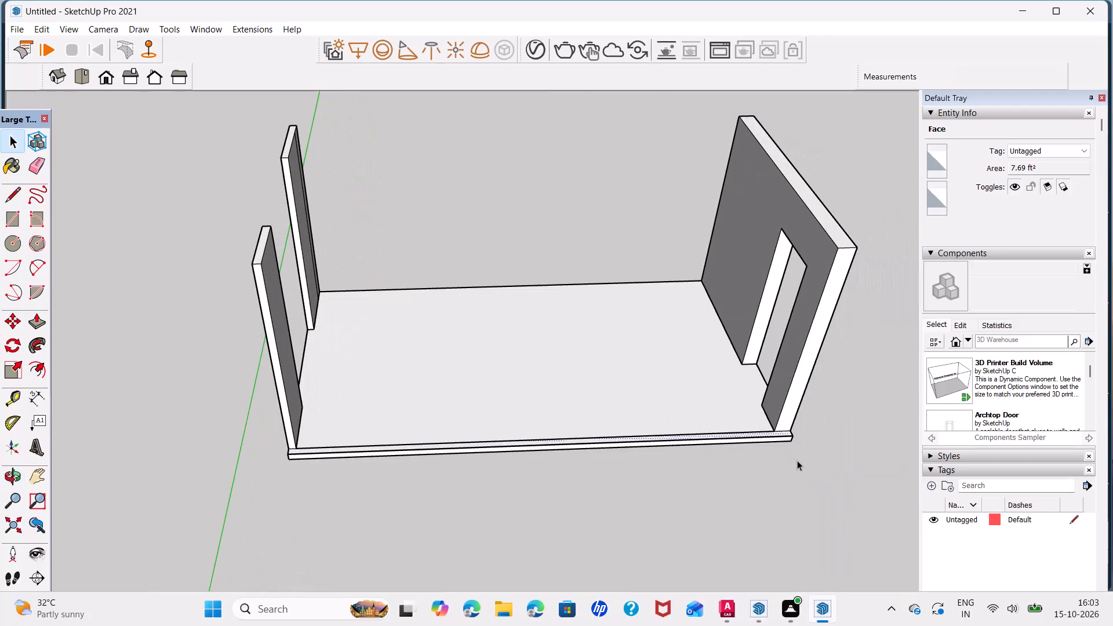
Place a guide line 1'9" from the inner face of the 9" side wall, crossing the 4" strip.
scroll(763, 431, "up", 5)
middle_click_drag(792, 442, 754, 511)
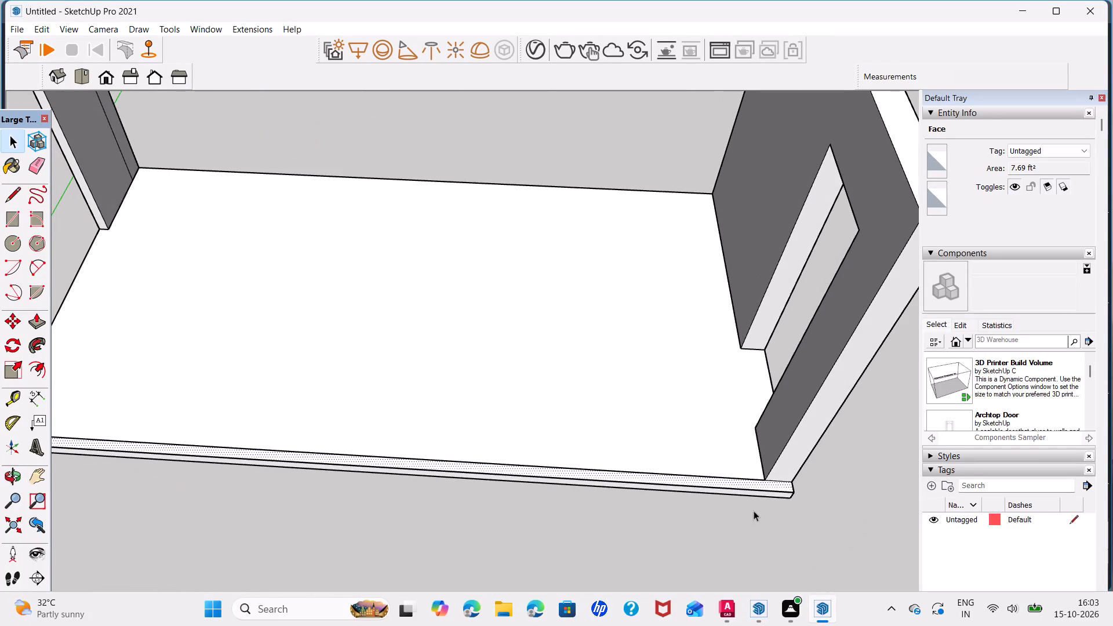
scroll(777, 481, "up", 5)
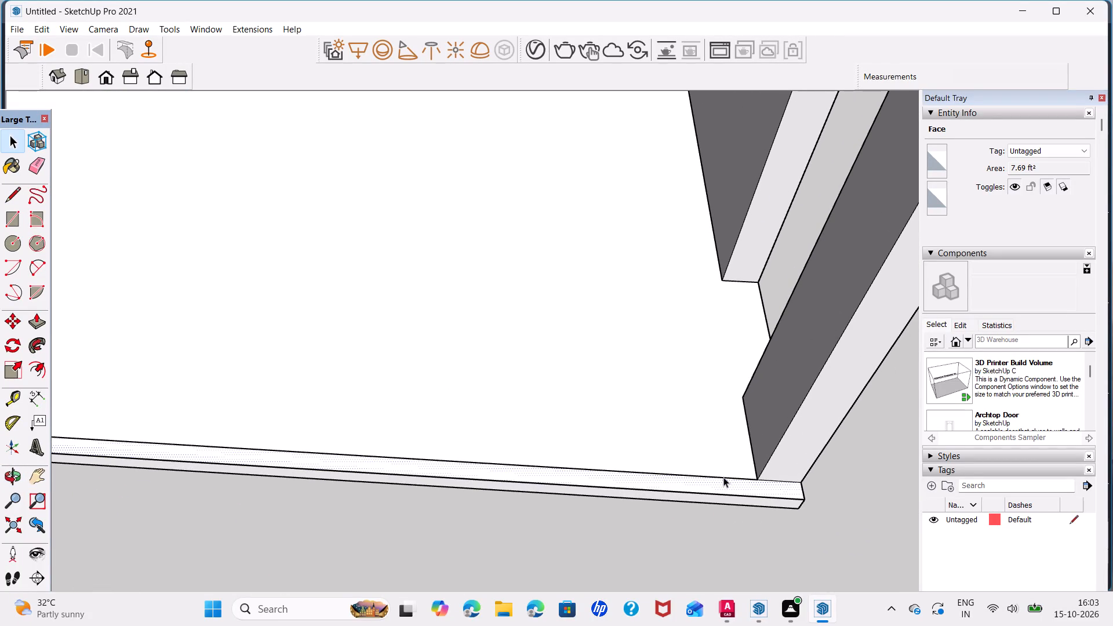
left_click(8, 401)
left_click(756, 464)
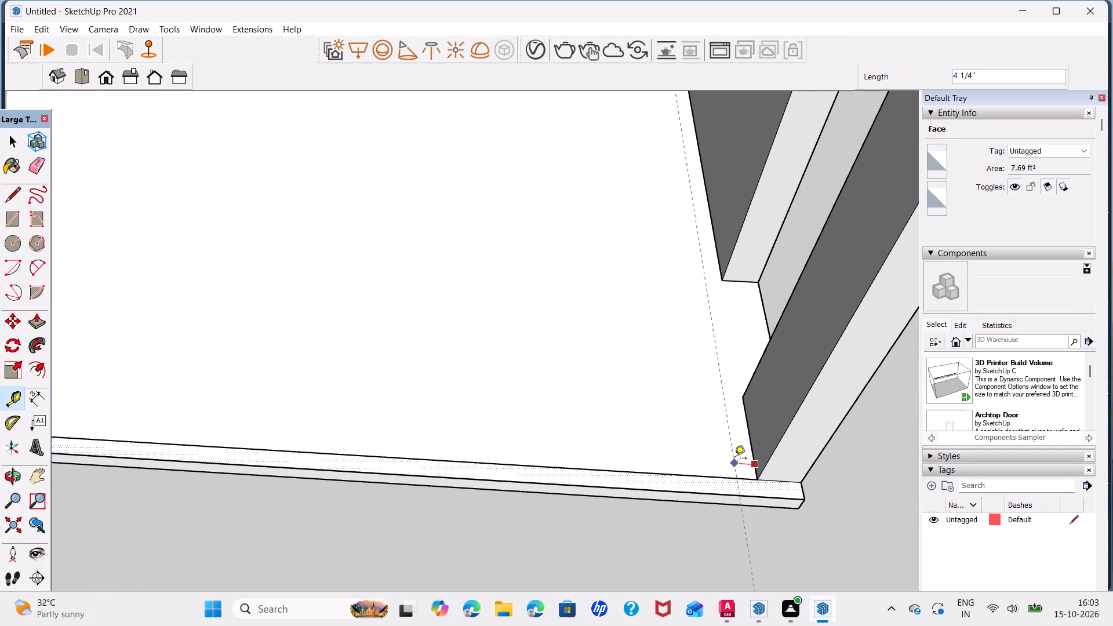
type("1'9")
key("Return")
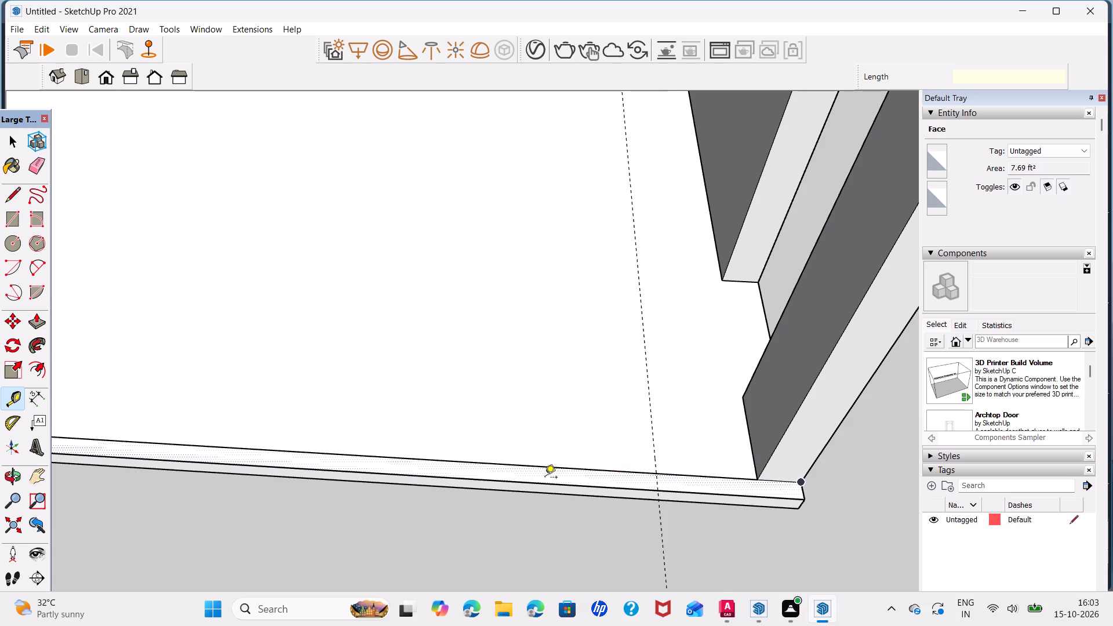
Place a second parallel guide 3' from the first guide, further away from the 9" side wall.
left_click(656, 444)
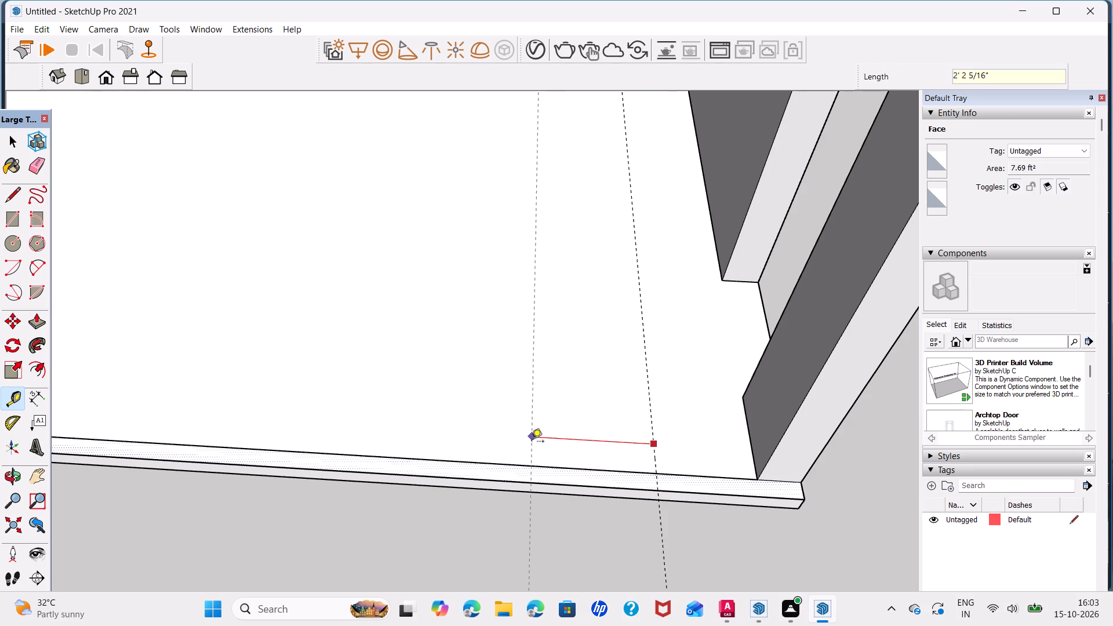
key("3")
key("apostrophe")
key("Return")
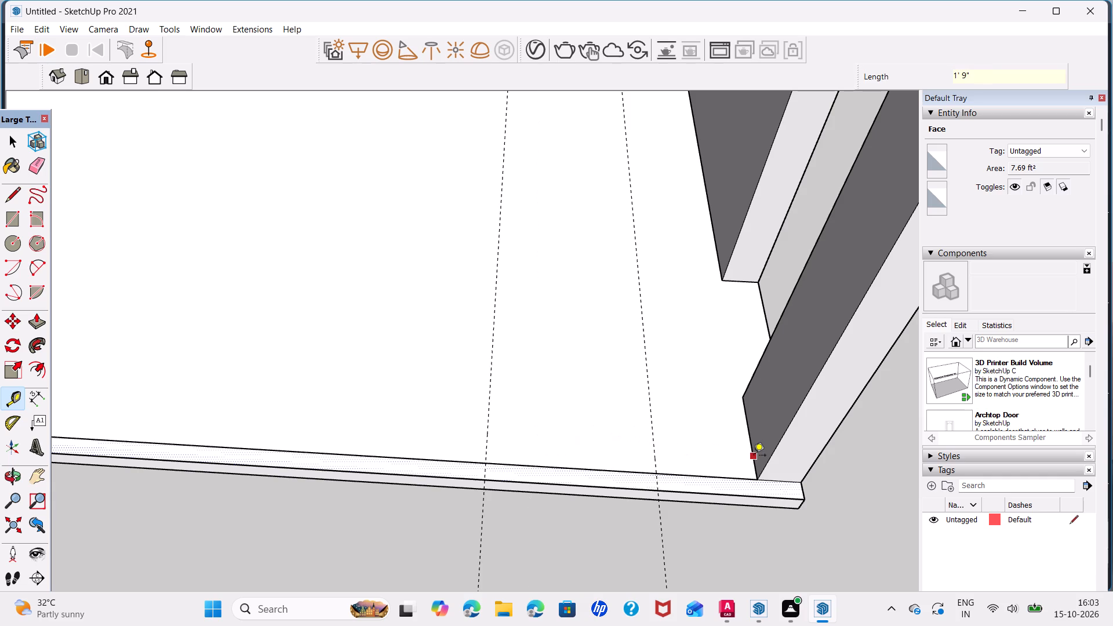
Place a third parallel guide 11'6" from the inner face of the 9" side wall.
left_click(754, 456)
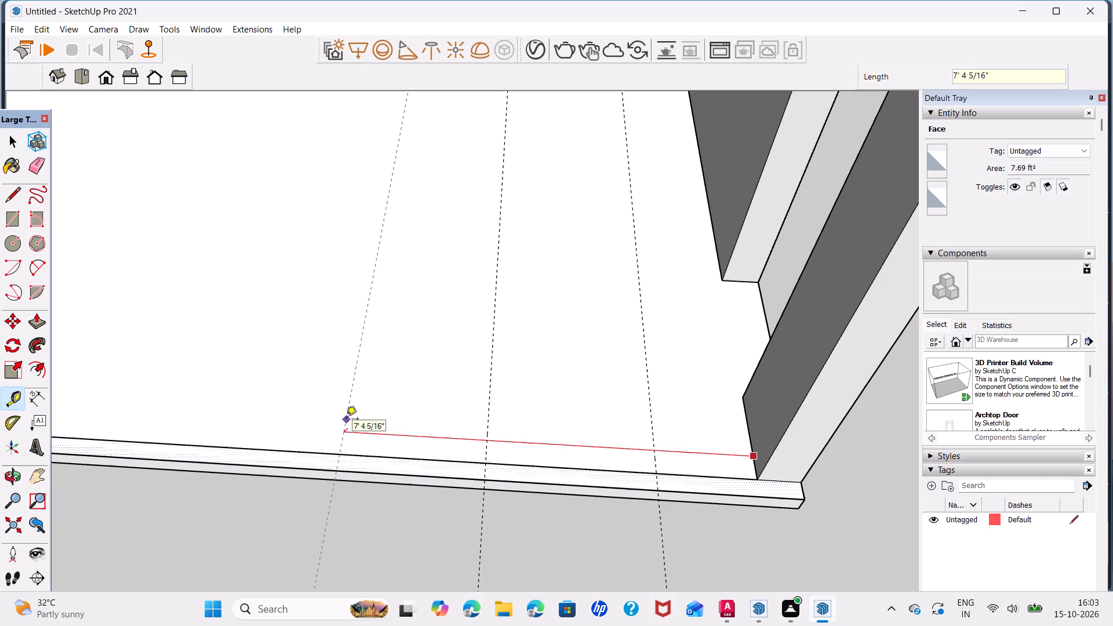
type("11'6")
key("Return")
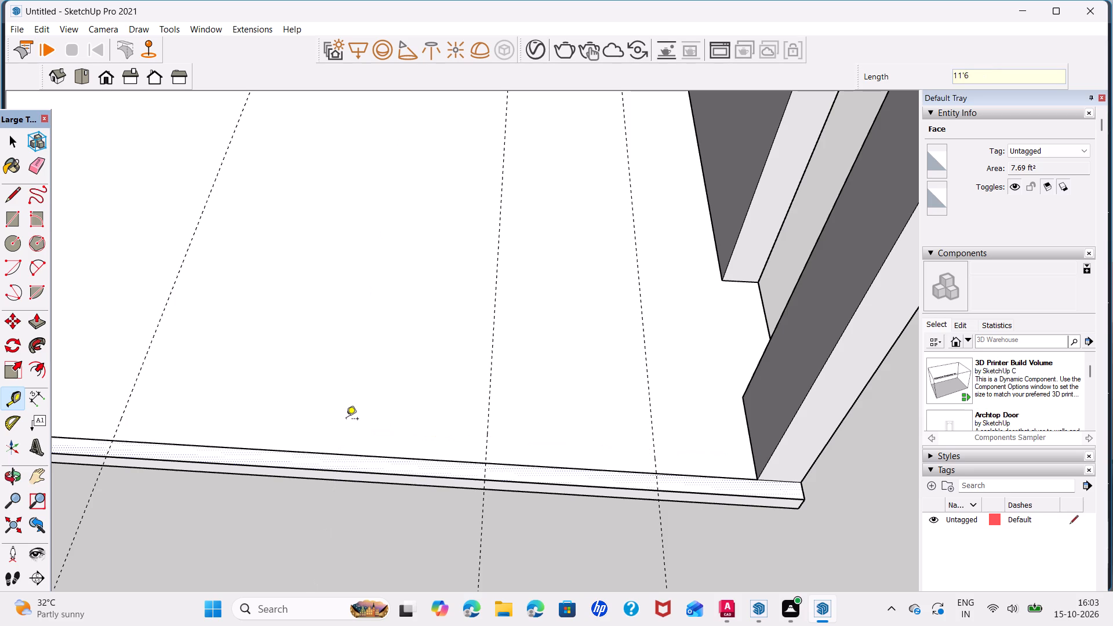
key("space")
Draw a 4" line across the strip along the floor's long edge at each of the three guides.
scroll(361, 401, "down", 2)
middle_click_drag(413, 394, 551, 390)
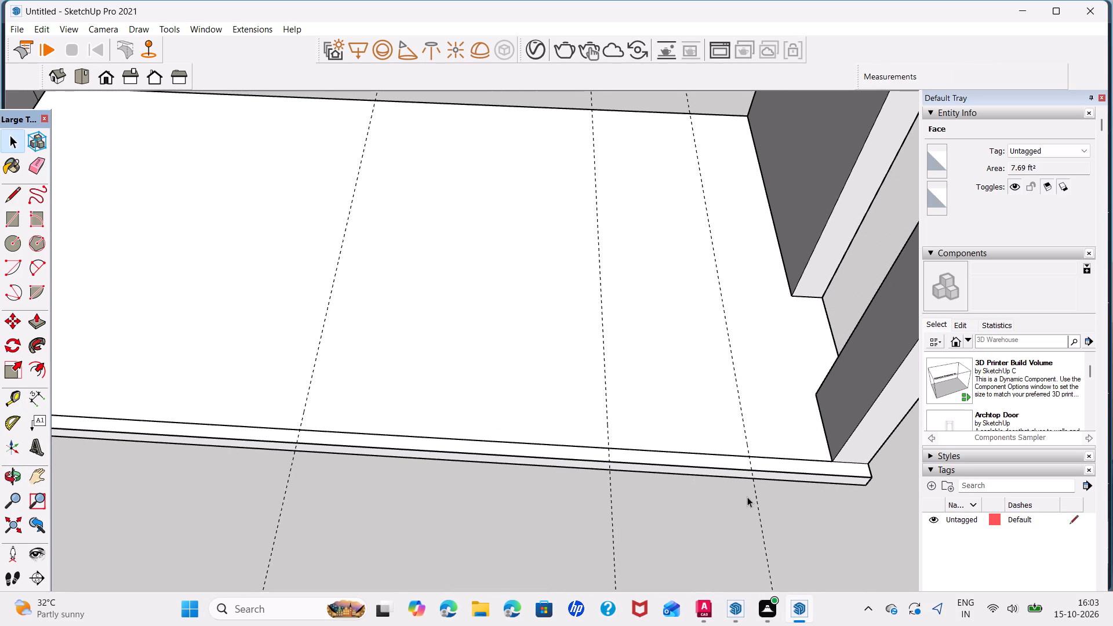
key("l")
left_click(747, 455)
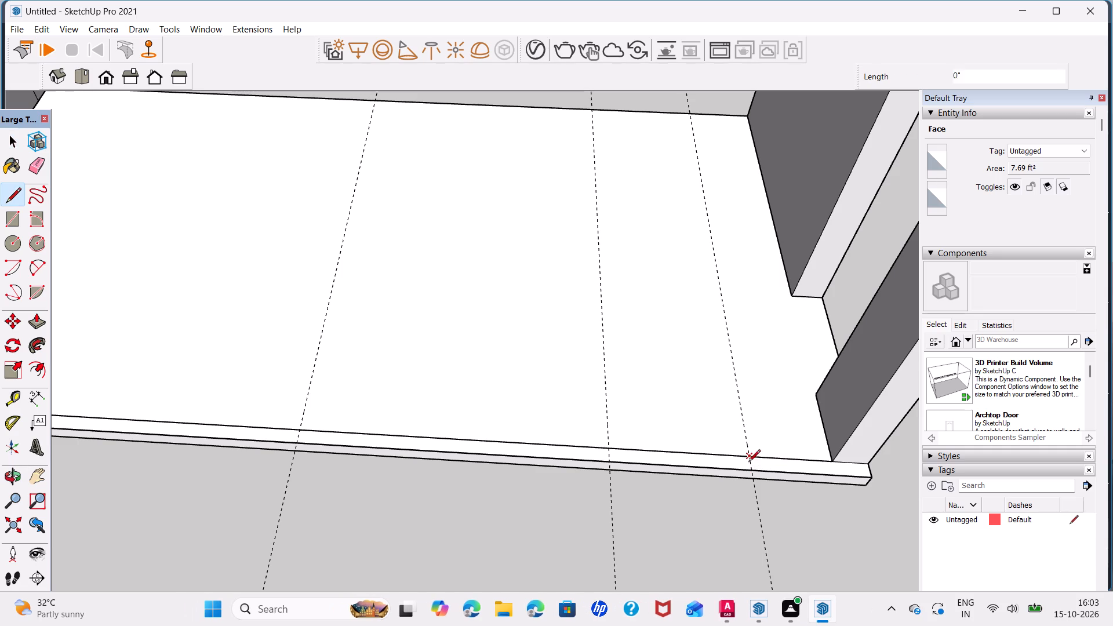
left_click(748, 476)
left_click(611, 446)
left_click(610, 463)
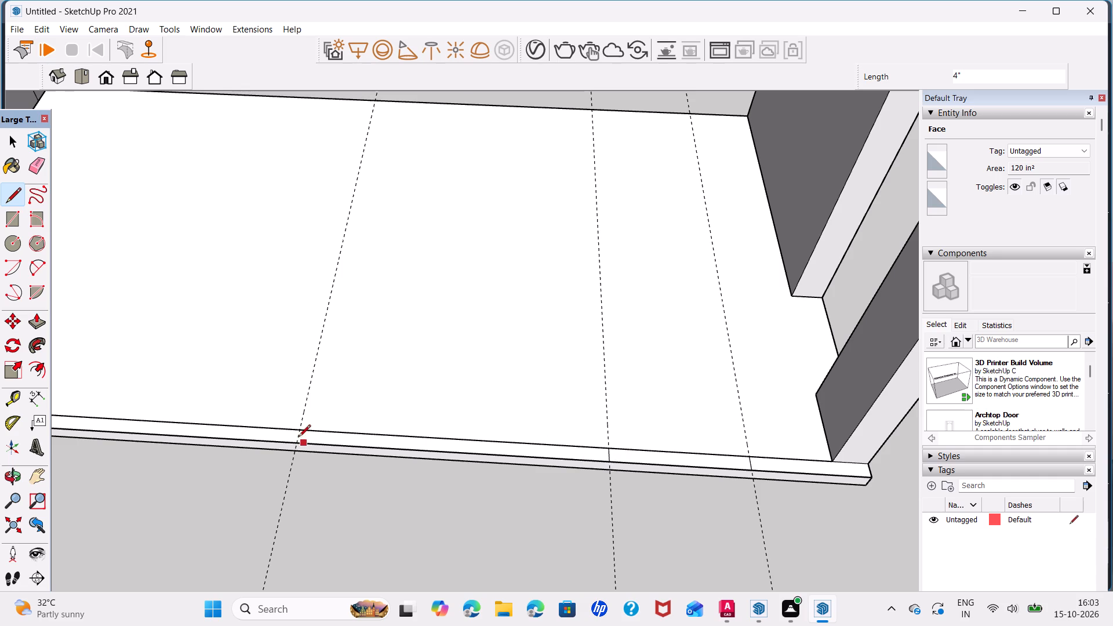
left_click(303, 431)
left_click(296, 441)
key("space")
Push/Pull the strip segment between the second and third guides up 10', level with the side wall's top.
left_click(393, 442)
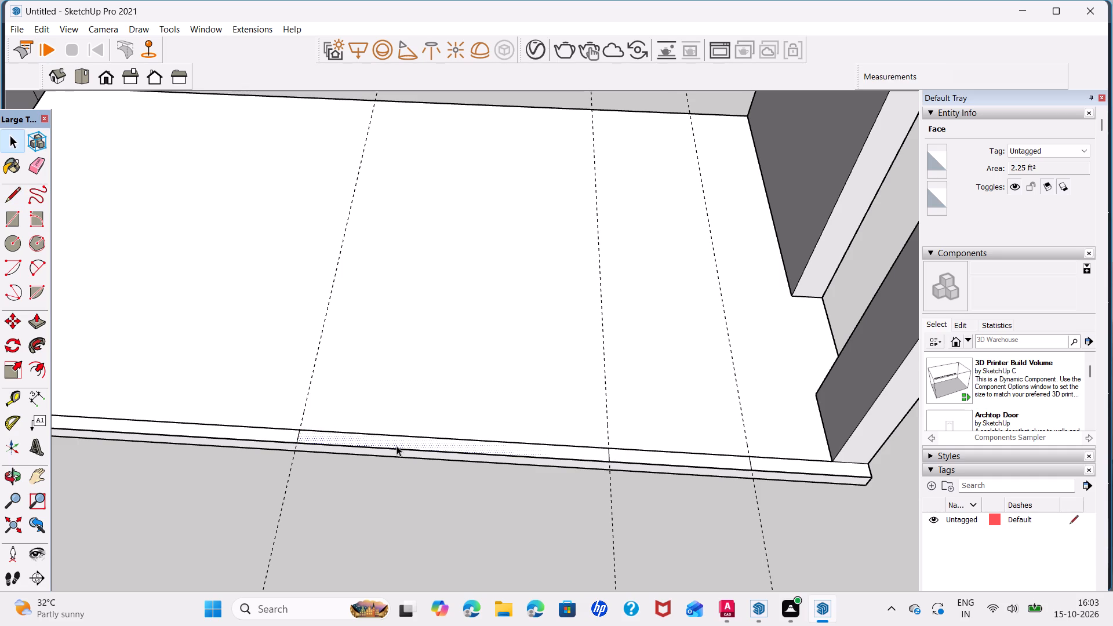
key("p")
left_click(410, 439)
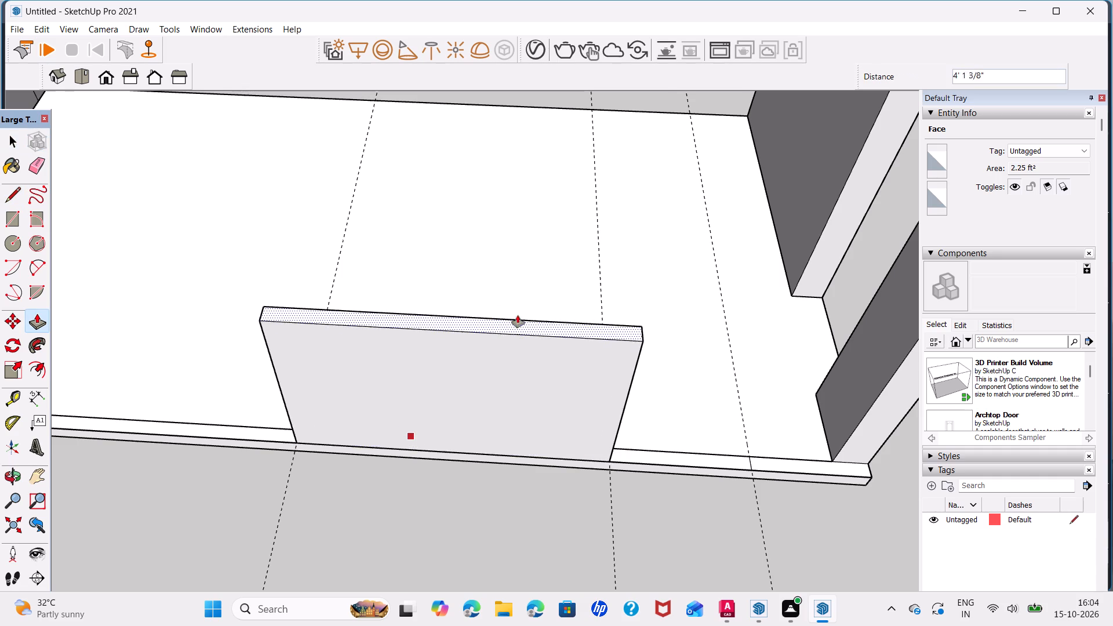
scroll(646, 314, "down", 6)
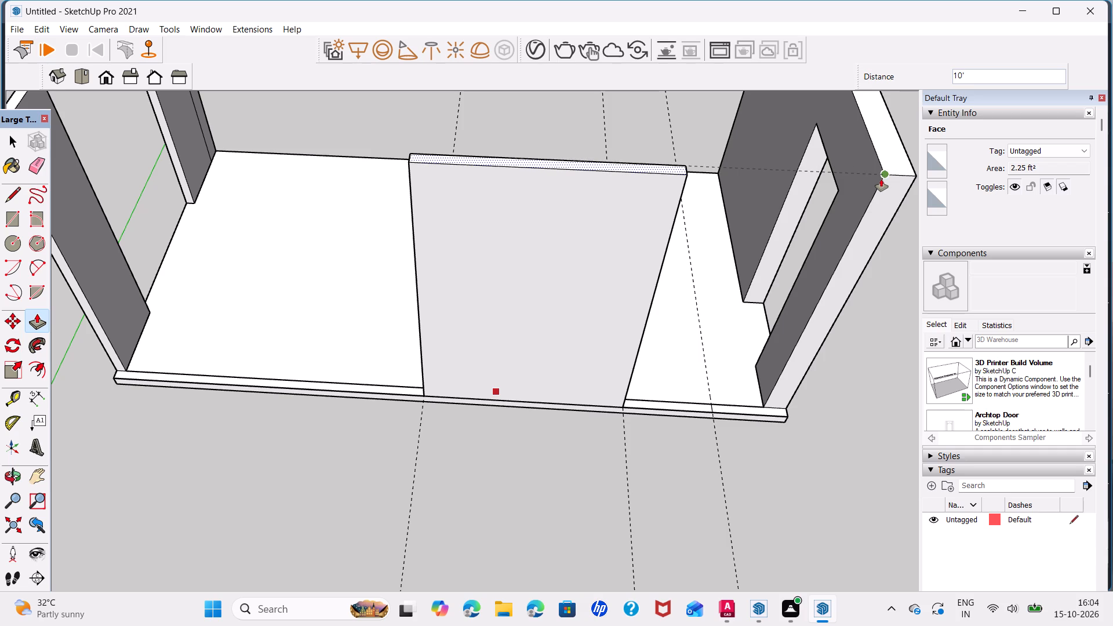
left_click(881, 179)
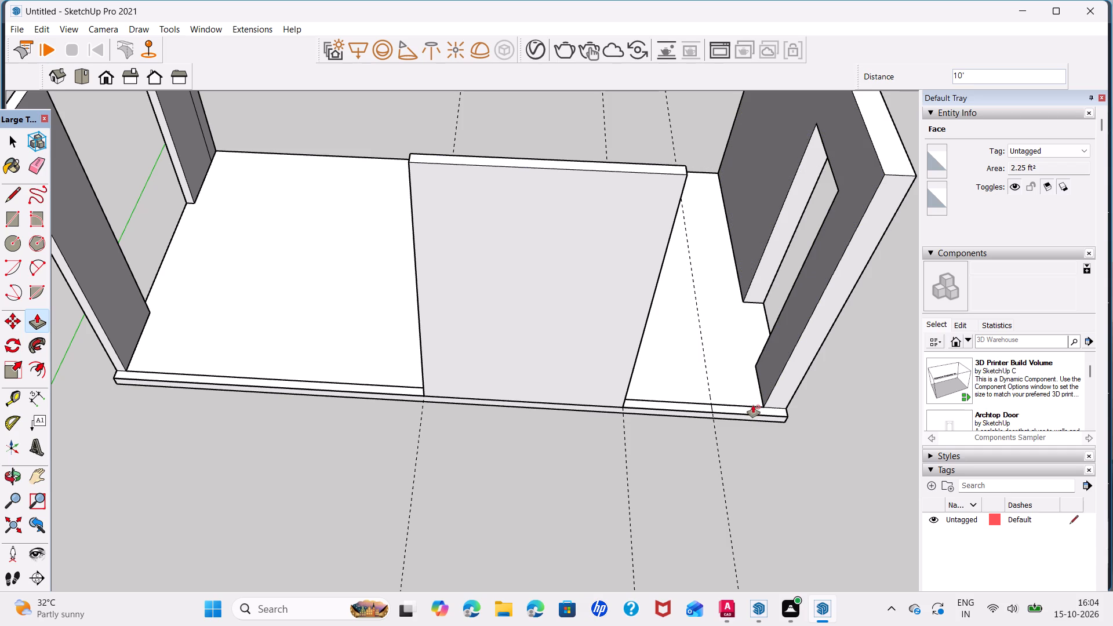
Push/Pull the end strip segment beside the 9" side wall up to the top of the new wall panel.
left_click(757, 410)
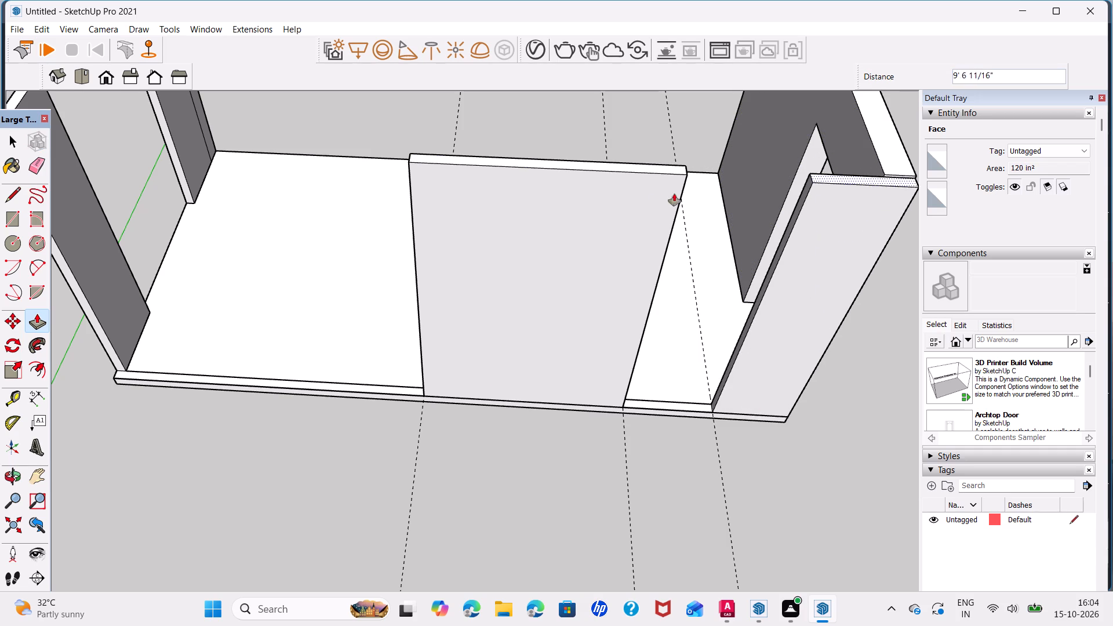
left_click(681, 174)
key("space")
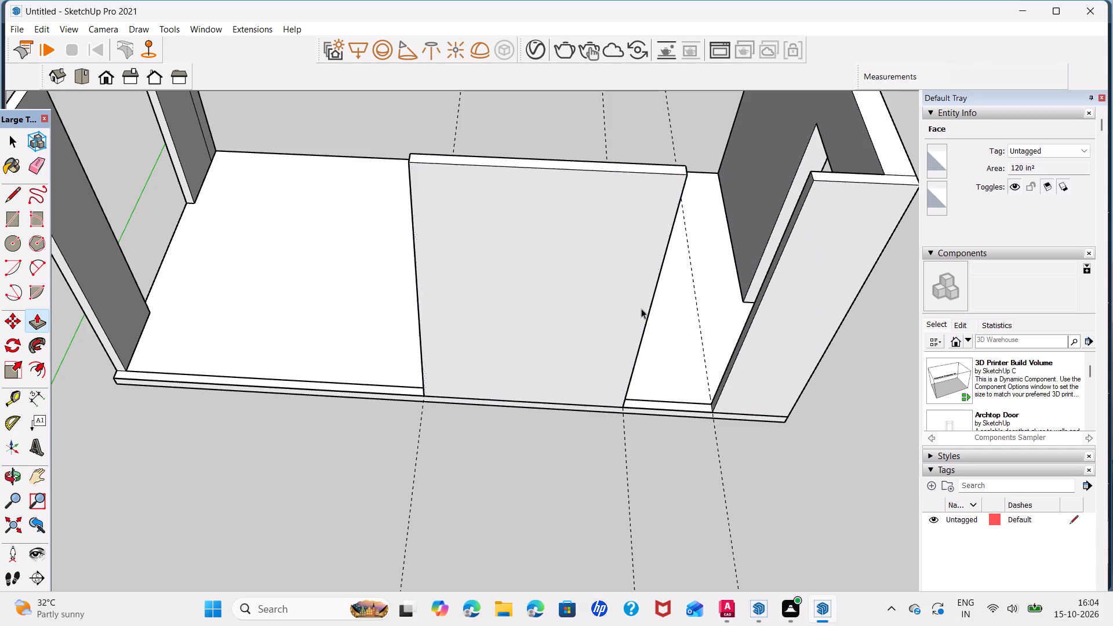
Select all connected wall geometry, including the new long-side panels, and make it a group.
scroll(659, 328, "down", 7)
middle_click_drag(762, 348, 208, 316)
scroll(406, 414, "down", 2)
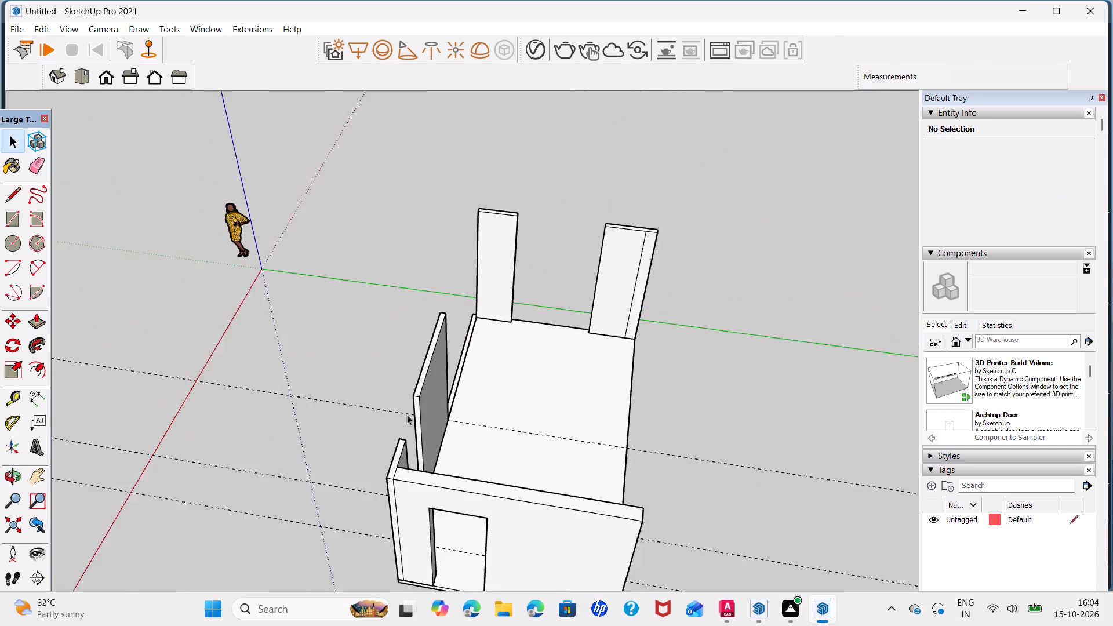
scroll(407, 414, "down", 1)
middle_click_drag(510, 459, 139, 340)
scroll(492, 451, "up", 2)
middle_click_drag(509, 460, 509, 461)
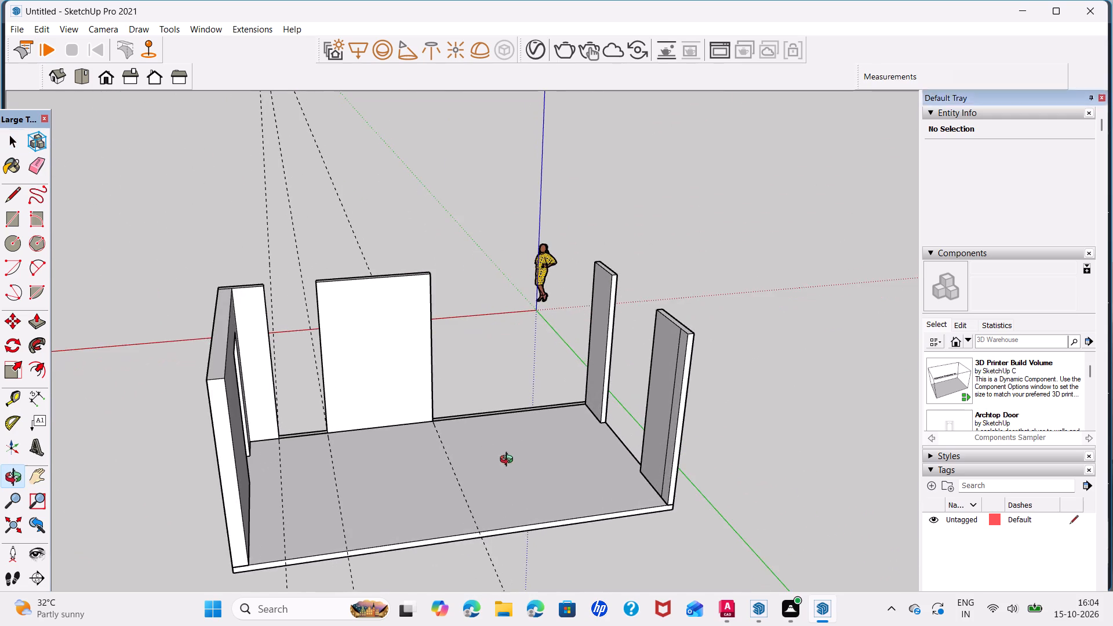
middle_click_drag(509, 461, 437, 398)
scroll(425, 430, "up", 1)
middle_click_drag(478, 420, 478, 431)
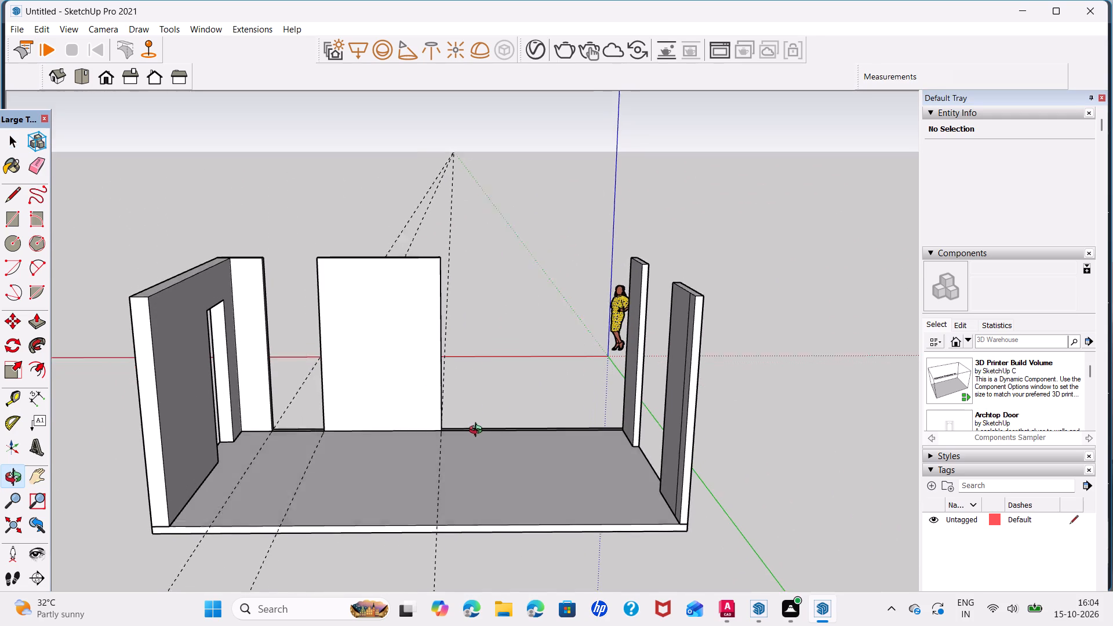
middle_click_drag(478, 431, 470, 432)
scroll(330, 431, "up", 2)
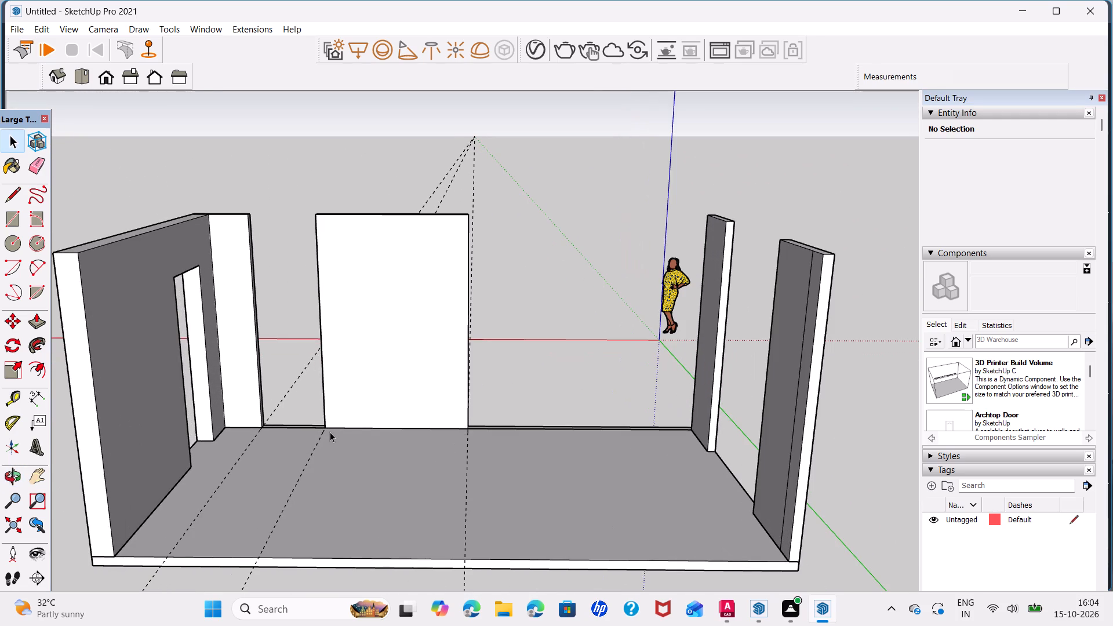
middle_click_drag(391, 423, 485, 448, "shift")
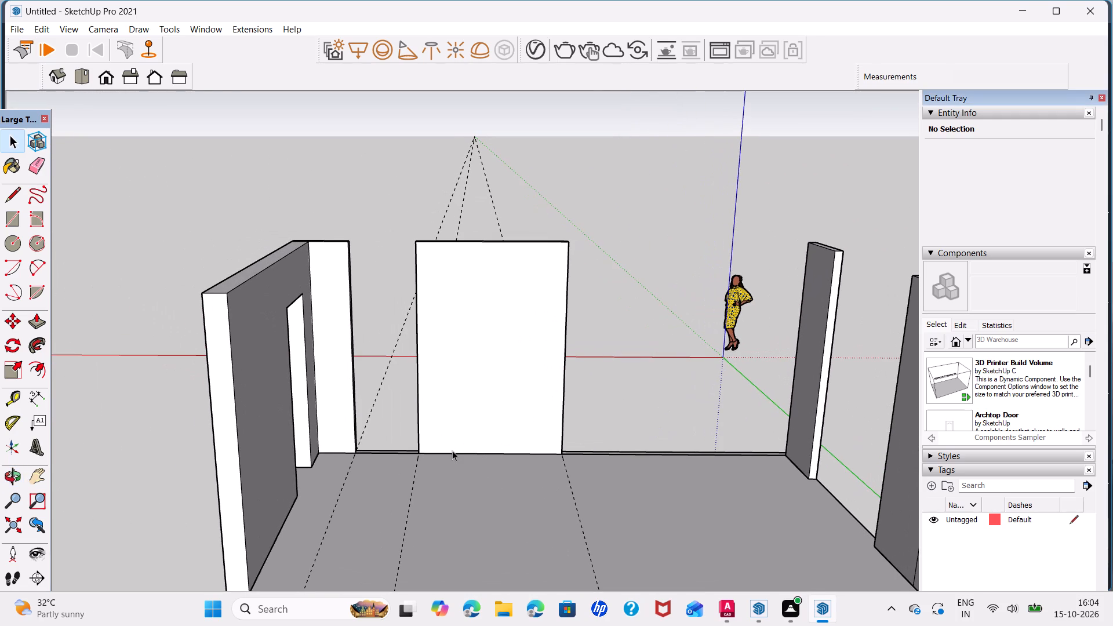
middle_click_drag(531, 484, 523, 422)
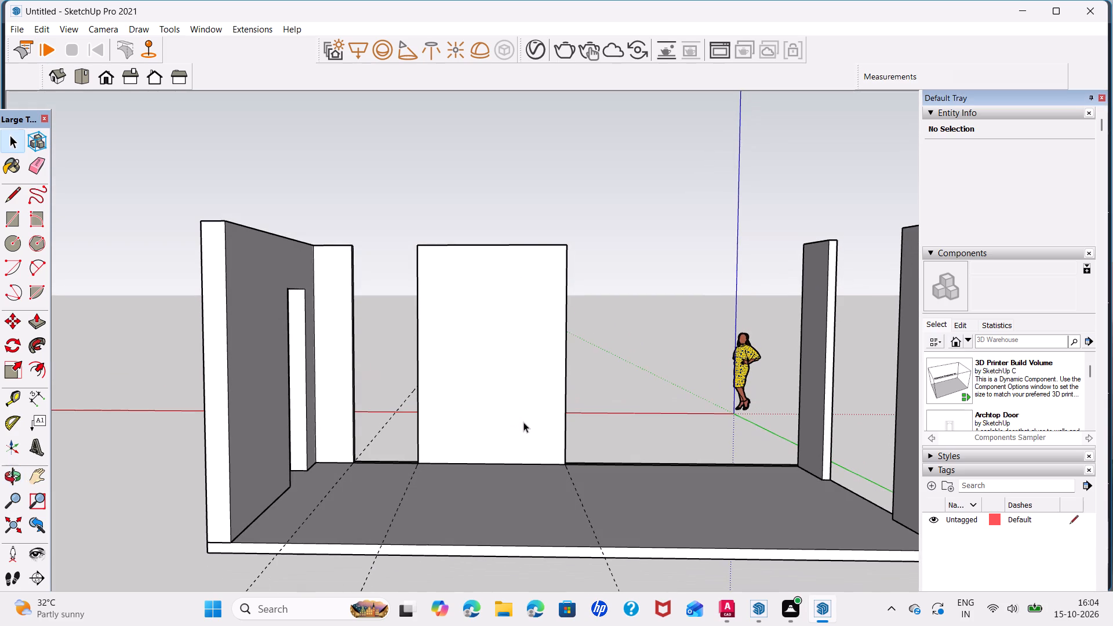
triple_click(519, 409)
right_click(519, 409)
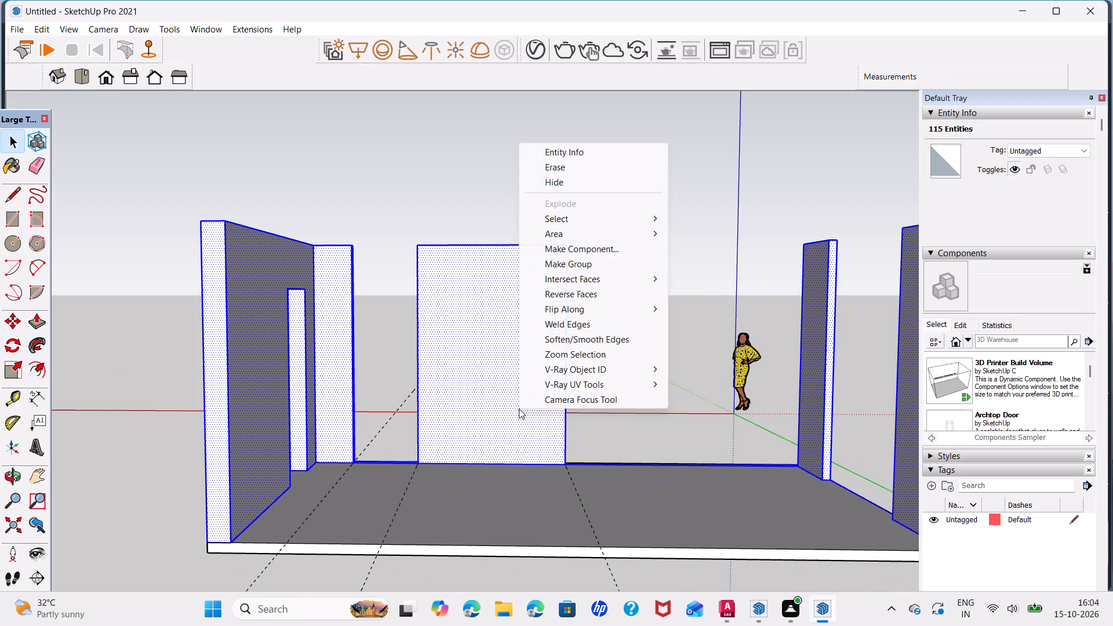
left_click(592, 268)
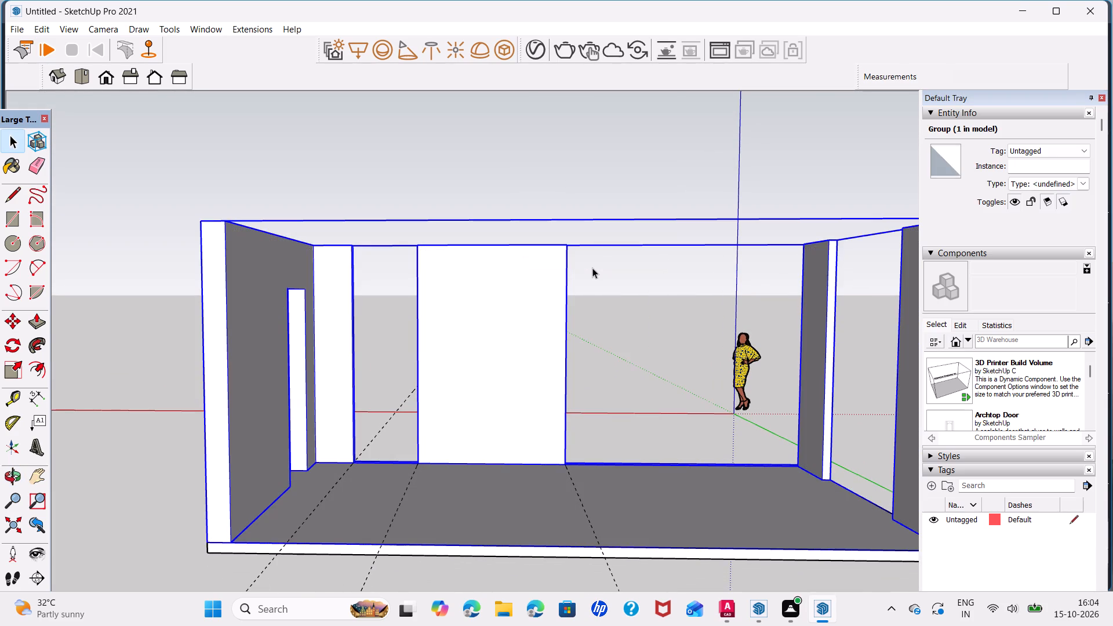
left_click(606, 177)
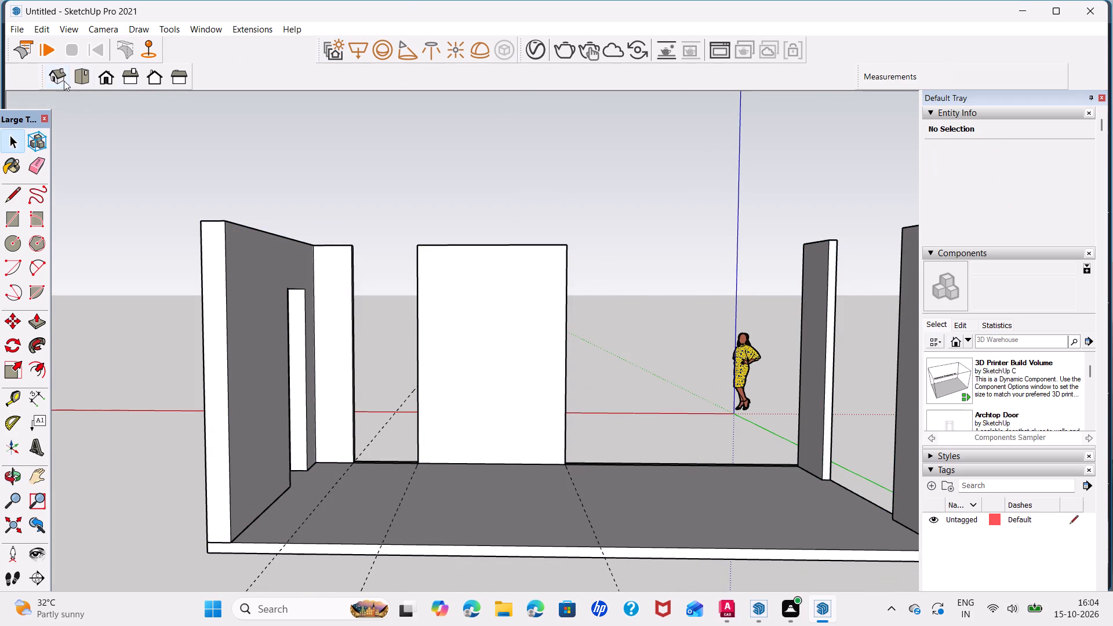
Delete all guides from the model.
left_click(42, 26)
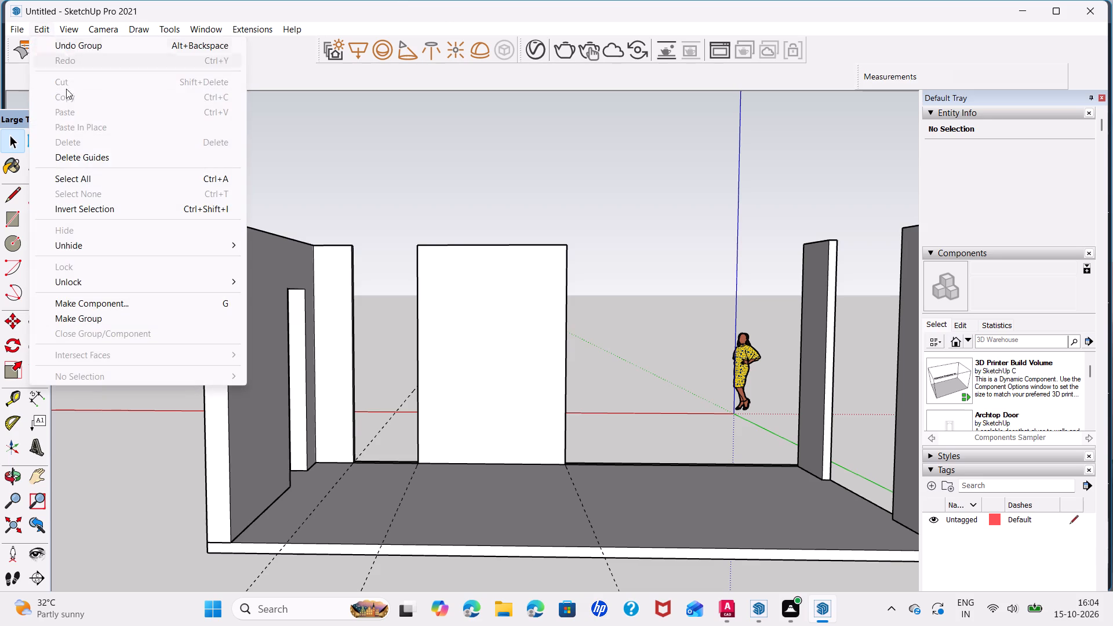
left_click(107, 158)
Draw a 3' by 4" rectangle bridging the wall tops across the door opening in the long wall.
scroll(450, 373, "up", 2)
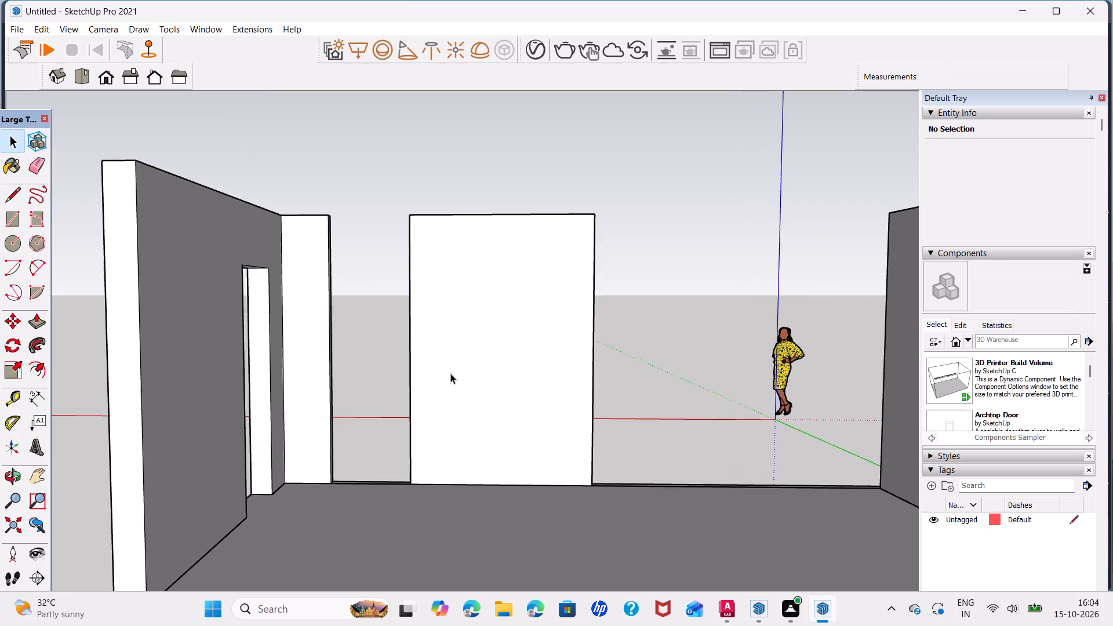
middle_click_drag(451, 421, 459, 456)
scroll(471, 450, "up", 2)
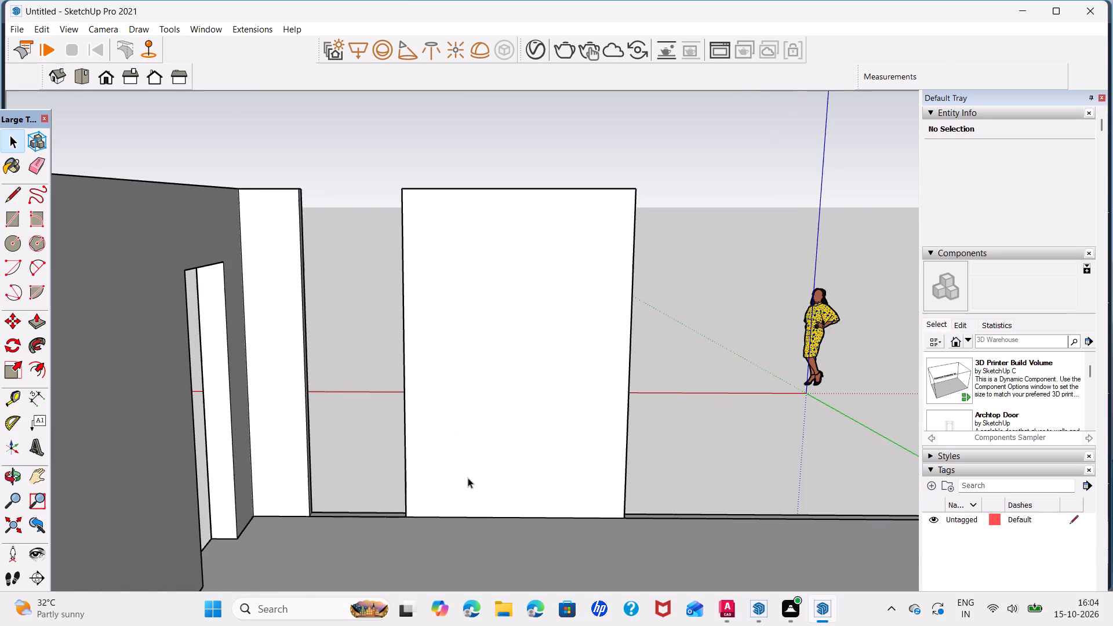
middle_click_drag(518, 488, 529, 496)
scroll(529, 496, "up", 2)
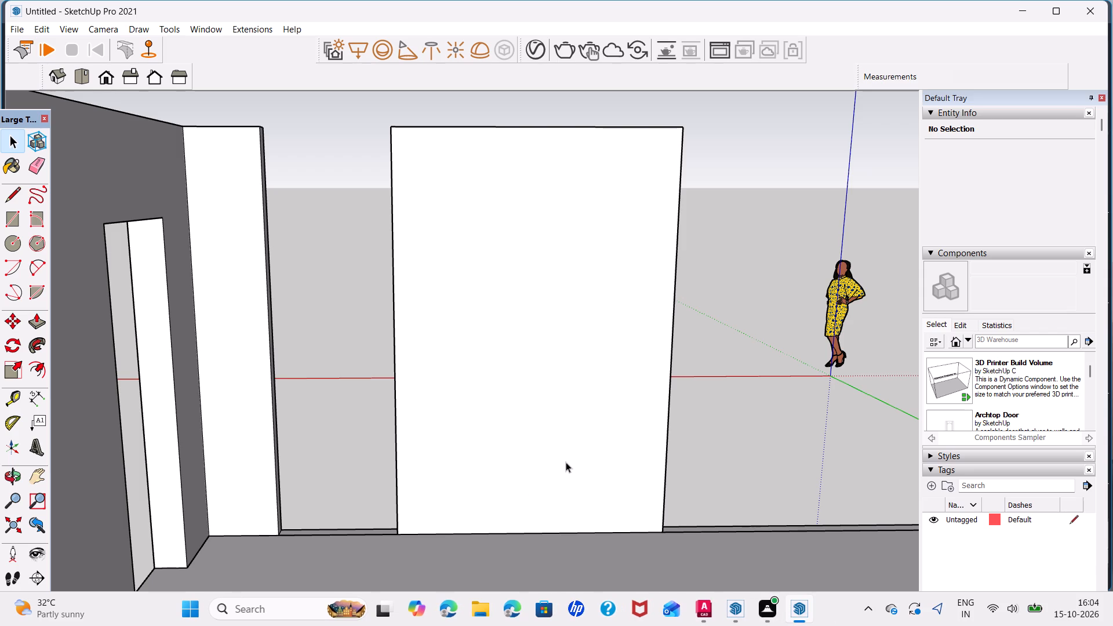
middle_click_drag(254, 130, 256, 362)
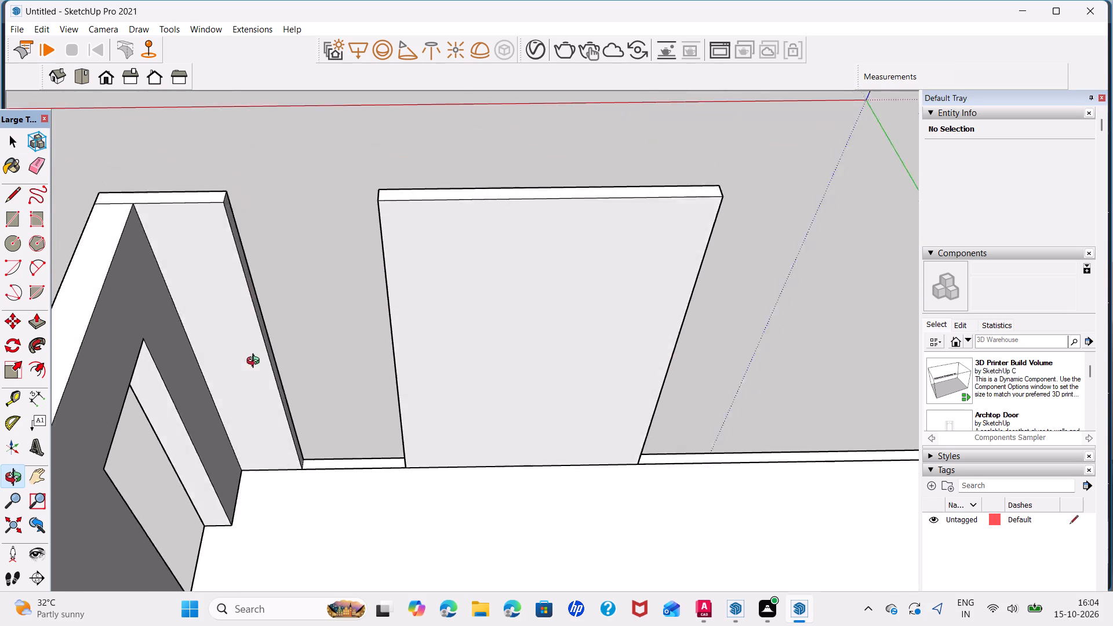
middle_click_drag(256, 362, 263, 392)
key("r")
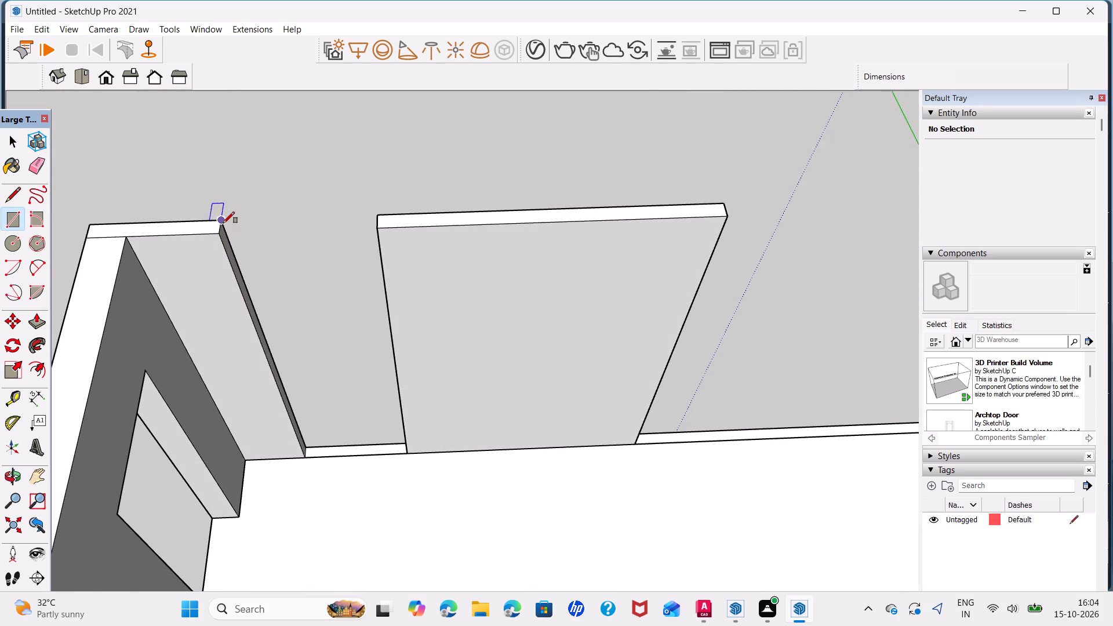
left_click(221, 221)
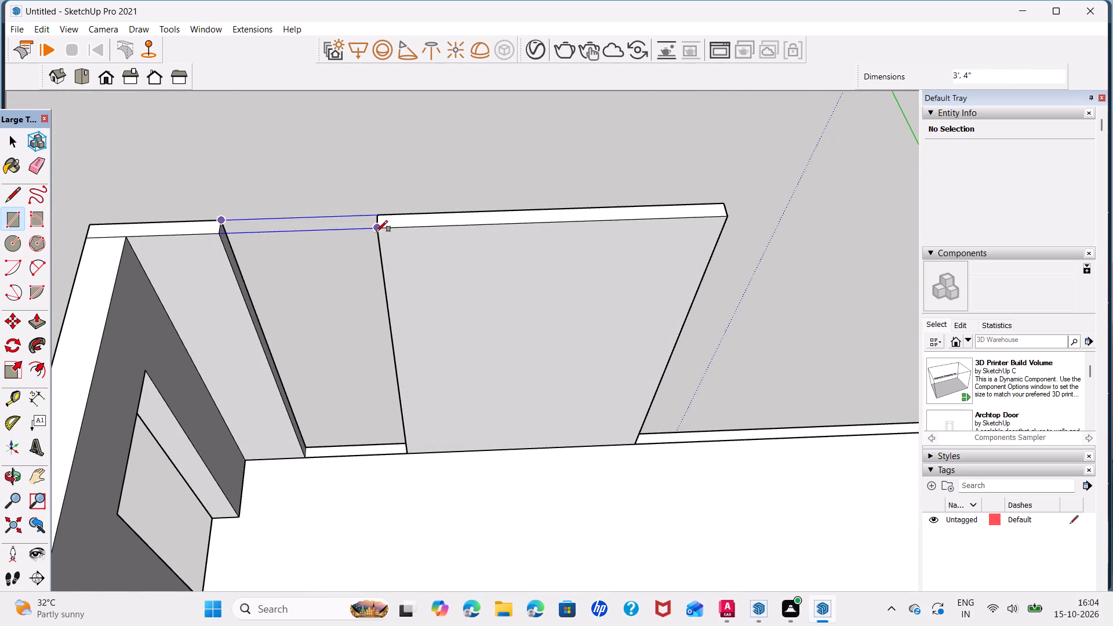
left_click(380, 231)
key("space")
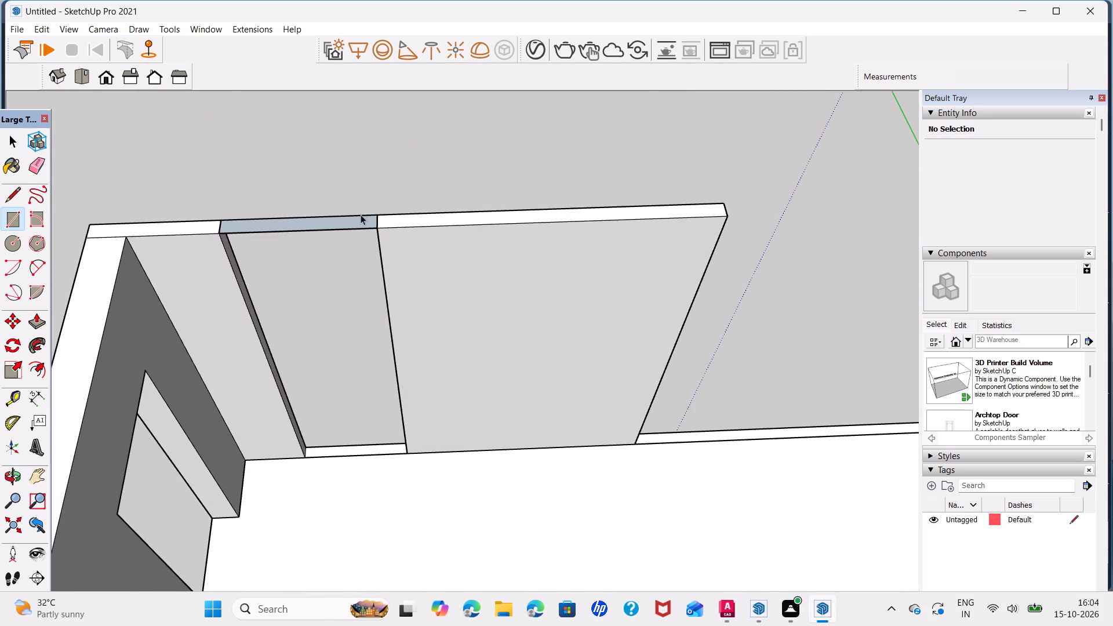
Reverse the face of the rectangle above the door opening.
right_click(363, 226)
left_click(438, 364)
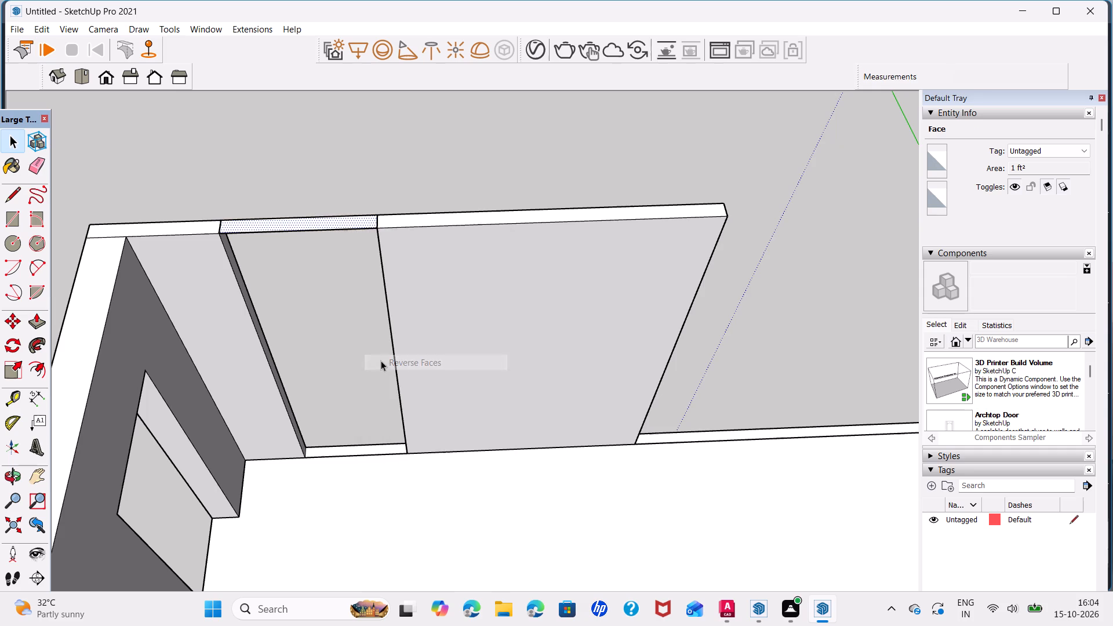
Push/Pull the bridging rectangle down 2' to form a lintel above the door opening.
middle_click_drag(380, 358, 403, 133)
scroll(329, 191, "up", 5)
middle_click_drag(348, 238, 353, 231)
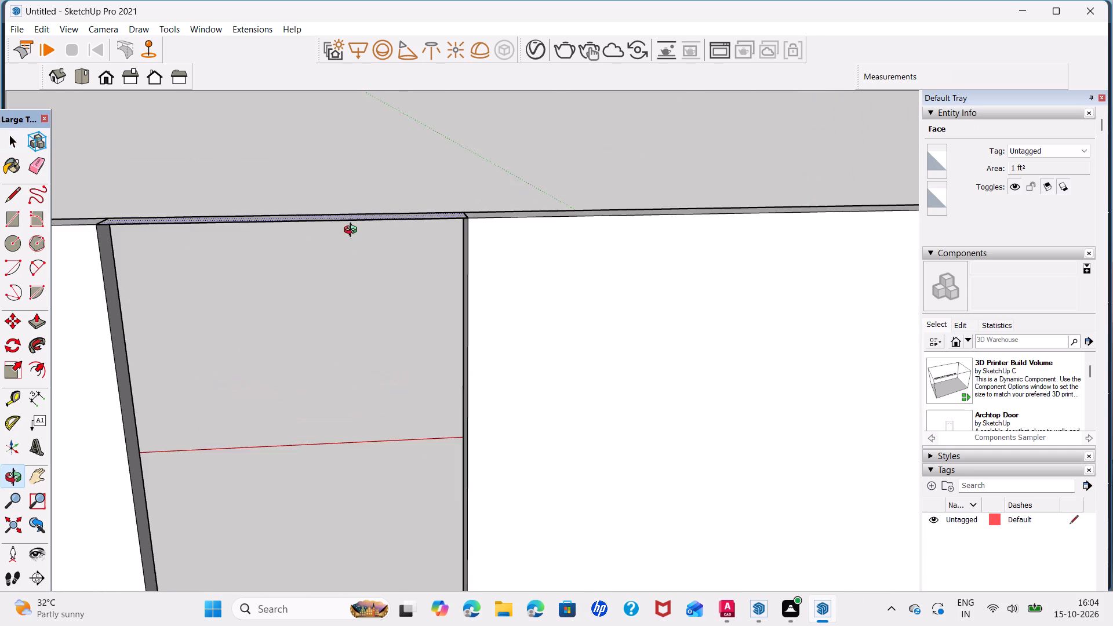
middle_click_drag(353, 231, 384, 116)
scroll(394, 251, "up", 4)
middle_click(402, 254)
scroll(402, 255, "down", 6)
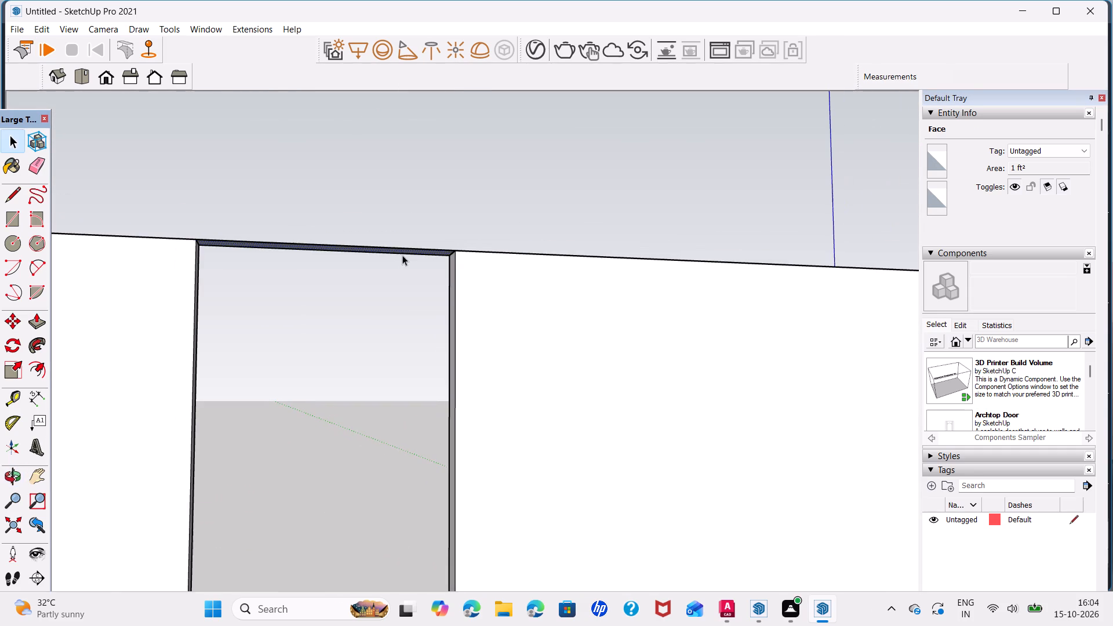
middle_click_drag(424, 277, 373, 217)
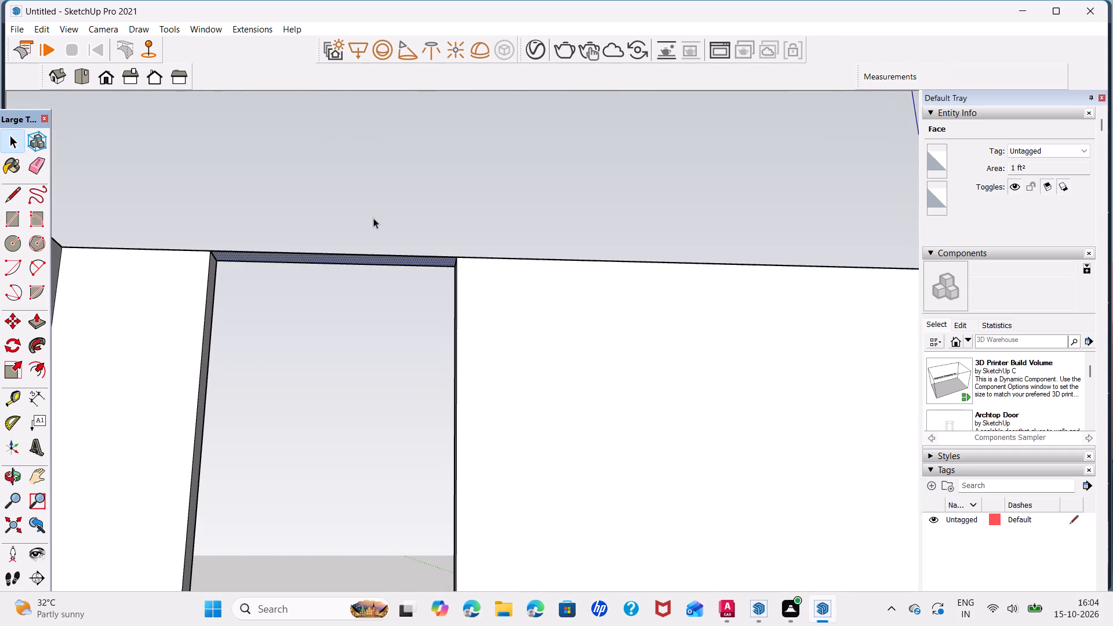
key("p")
left_click(416, 260)
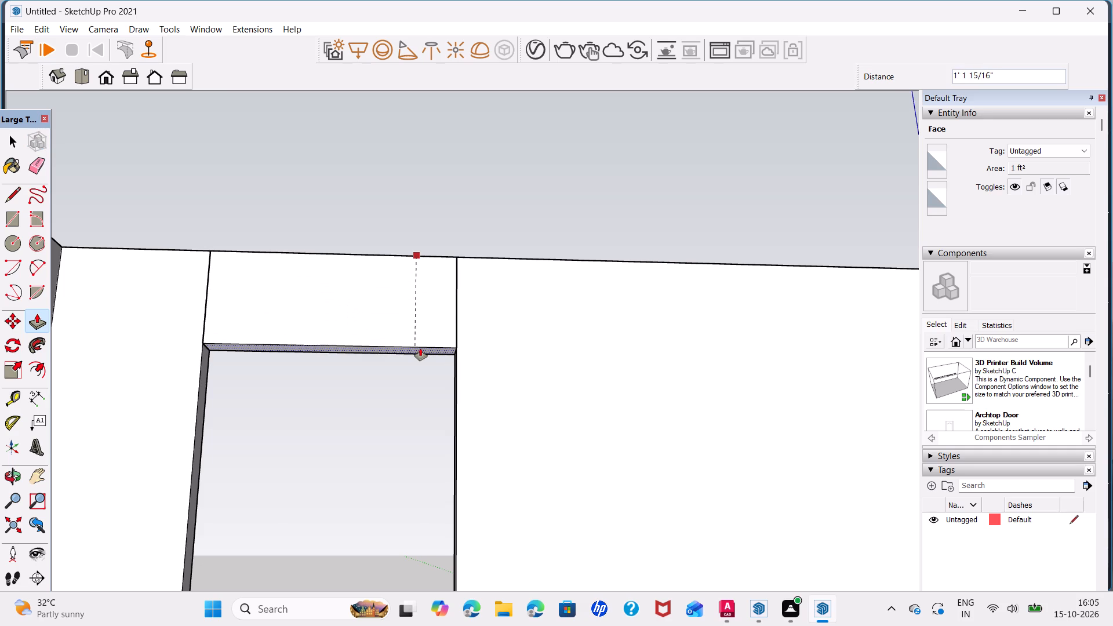
type("2'")
key("Return")
key("space")
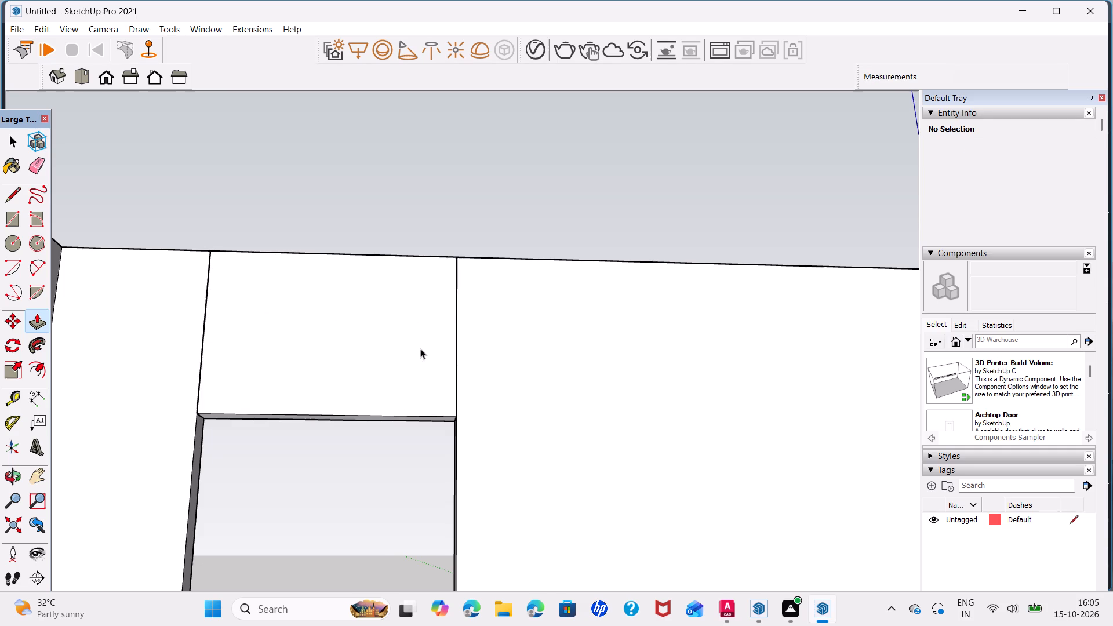
Examine the room and the lintel above the door opening from several distances and angles.
scroll(477, 409, "down", 5)
middle_click_drag(544, 355, 541, 526)
scroll(551, 464, "down", 4)
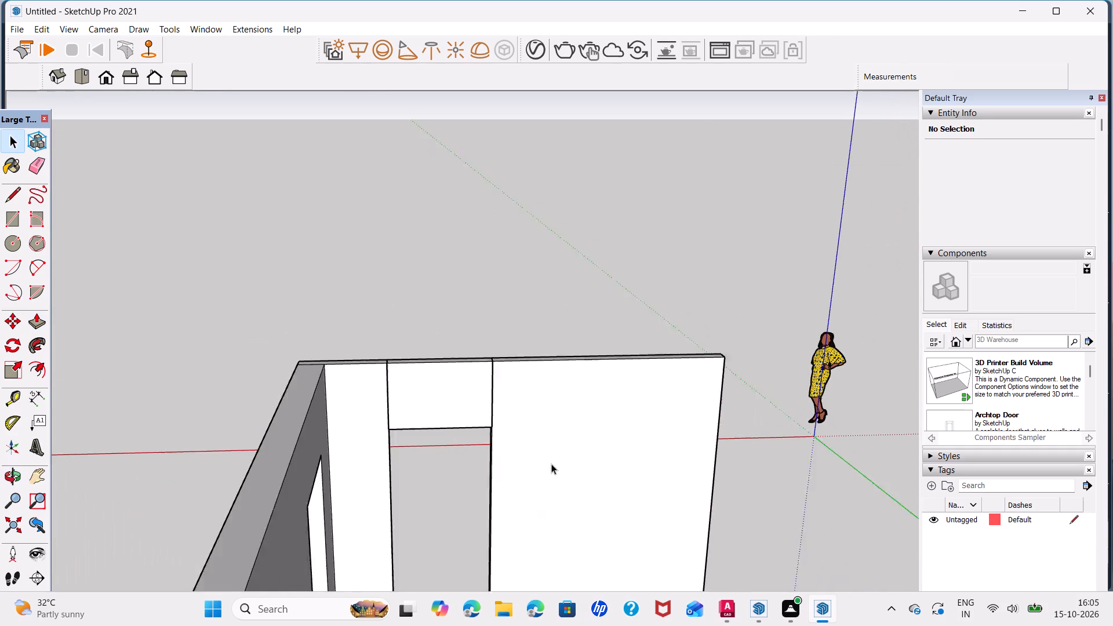
scroll(551, 464, "down", 2)
middle_click_drag(606, 441, 464, 263)
scroll(464, 263, "down", 5)
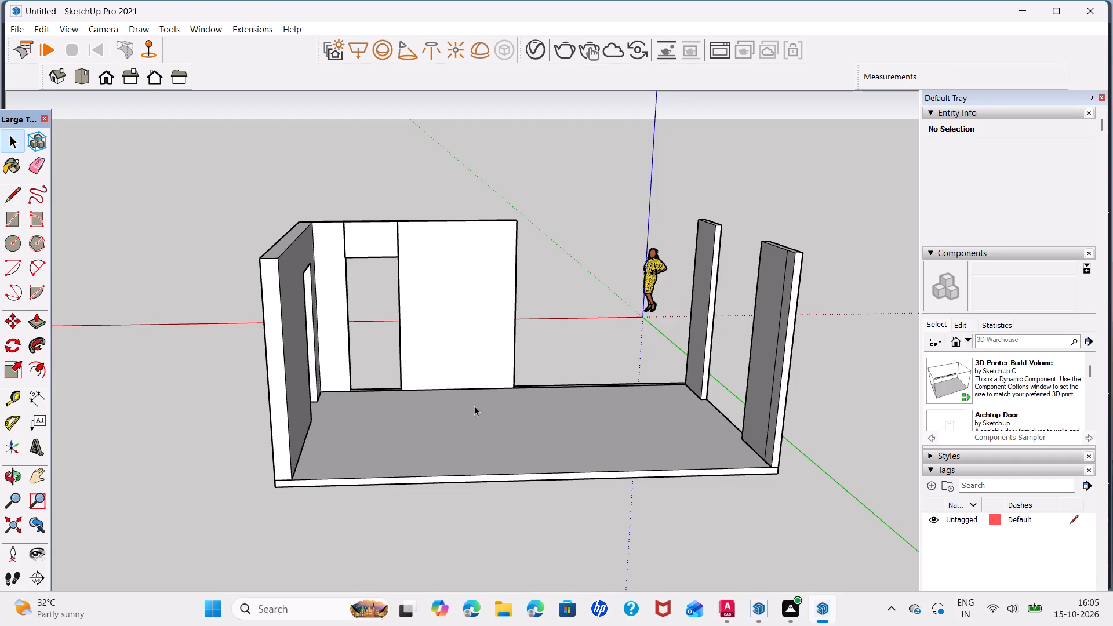
middle_click_drag(474, 406, 452, 400)
scroll(463, 264, "up", 4)
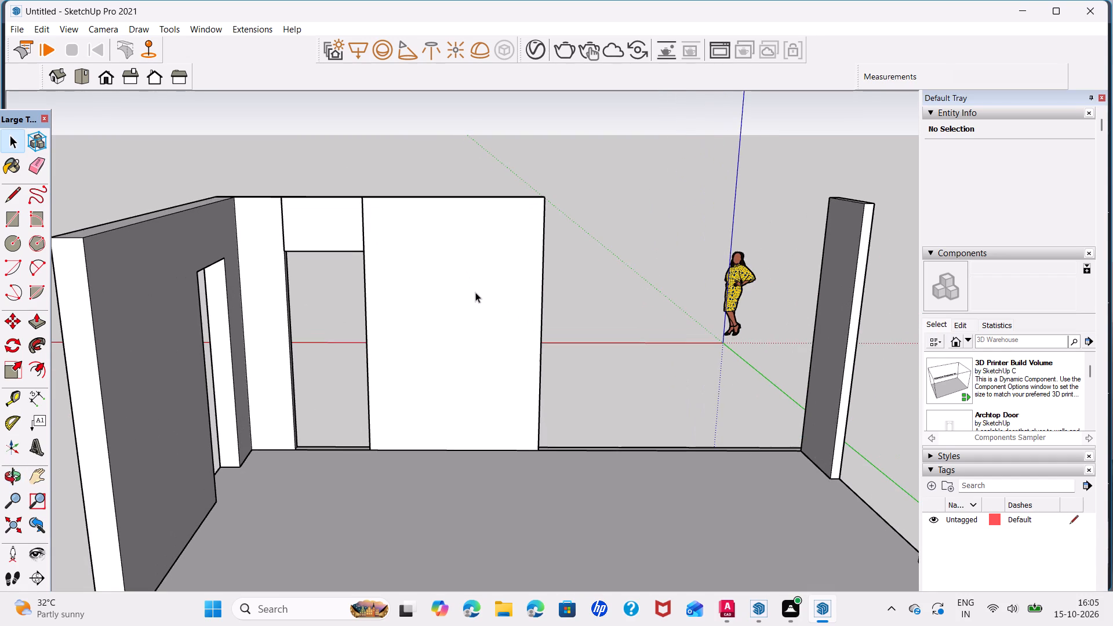
scroll(492, 378, "up", 2)
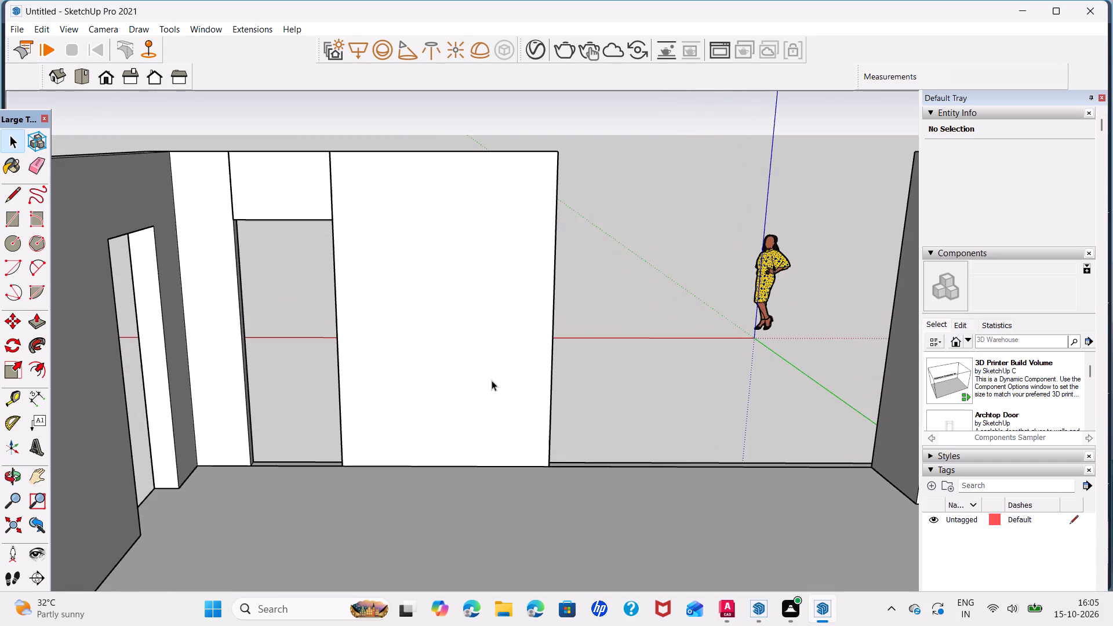
middle_click_drag(492, 393, 503, 400)
scroll(503, 400, "down", 3)
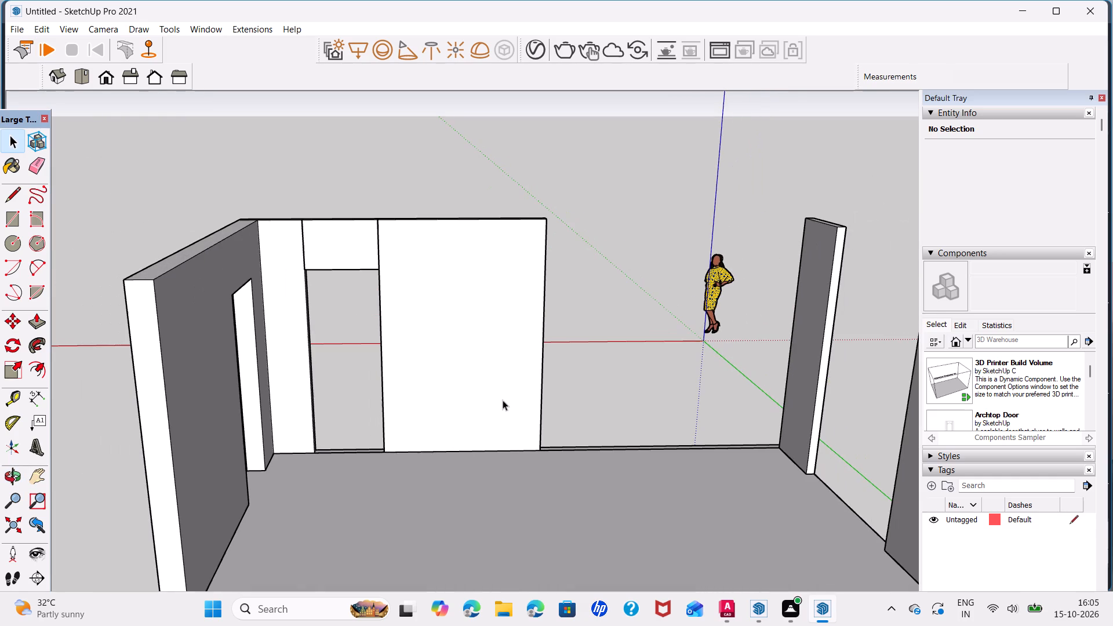
scroll(503, 400, "down", 1)
middle_click_drag(506, 416, 492, 391)
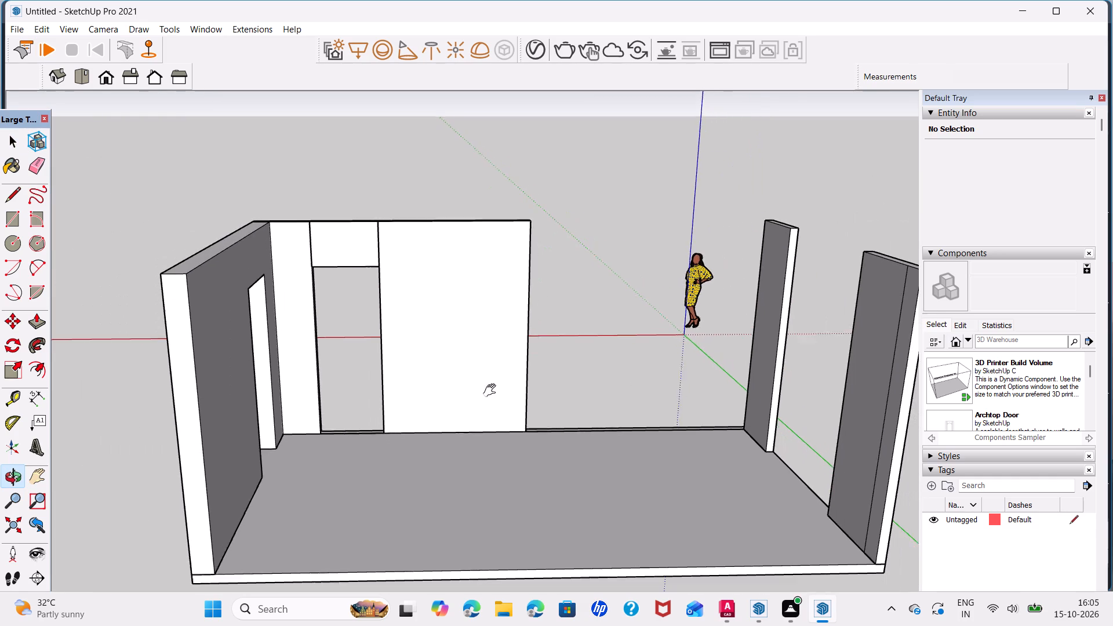
middle_click_drag(492, 391, 489, 379)
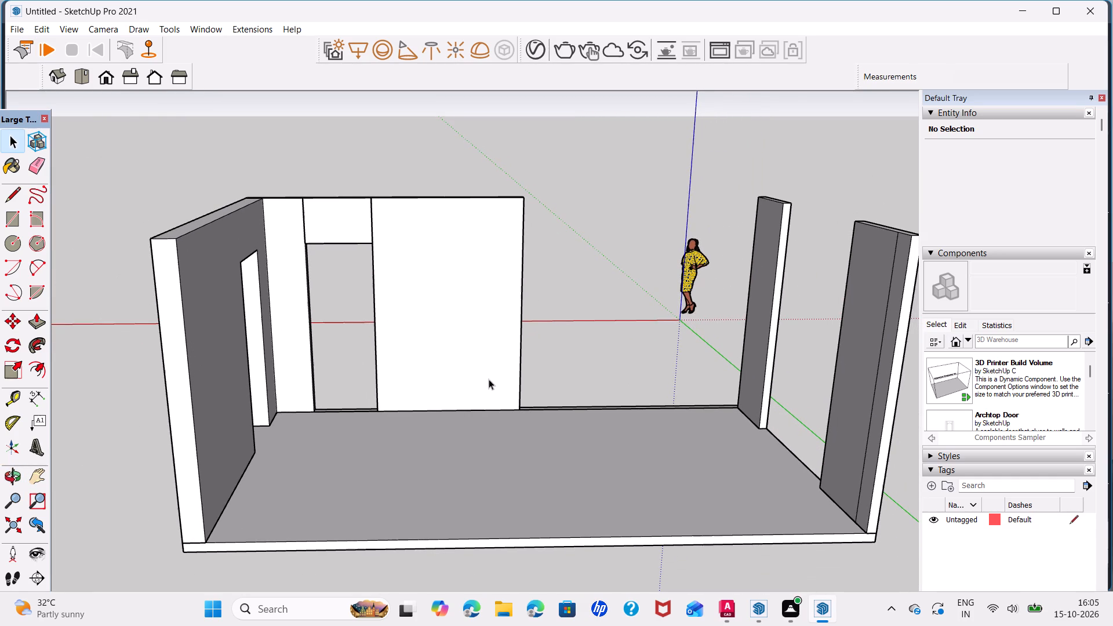
Draw a 10' by 6' 9" rectangle covering the inner face of the wall panel beside the door opening.
scroll(429, 299, "up", 4)
middle_click_drag(429, 299, 431, 377, "shift")
left_click(431, 377)
left_click(553, 154)
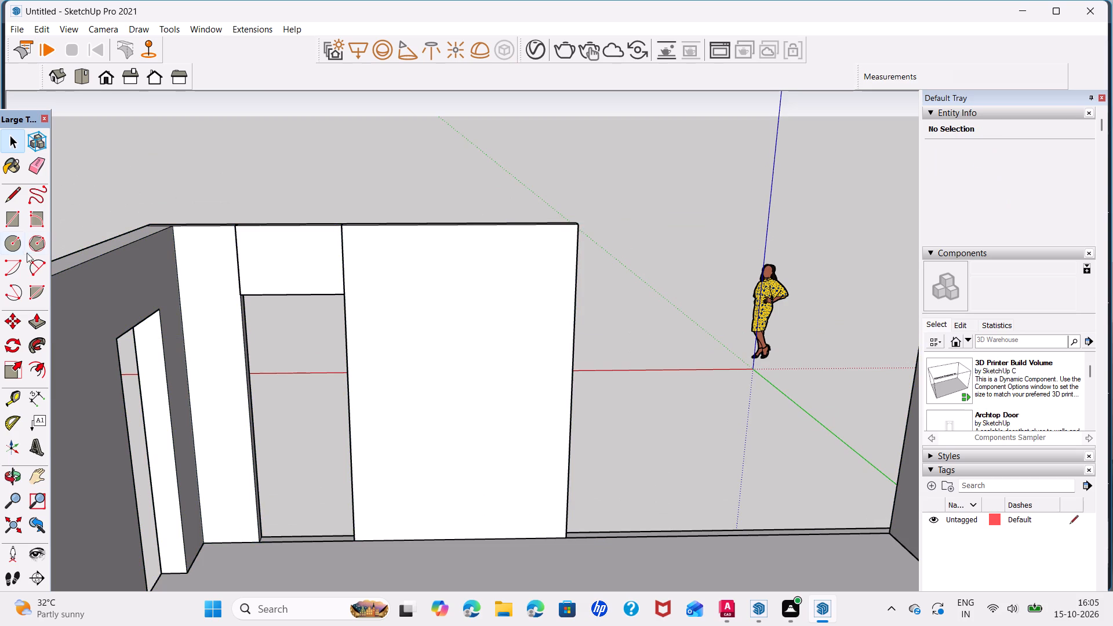
left_click(12, 224)
left_click(343, 231)
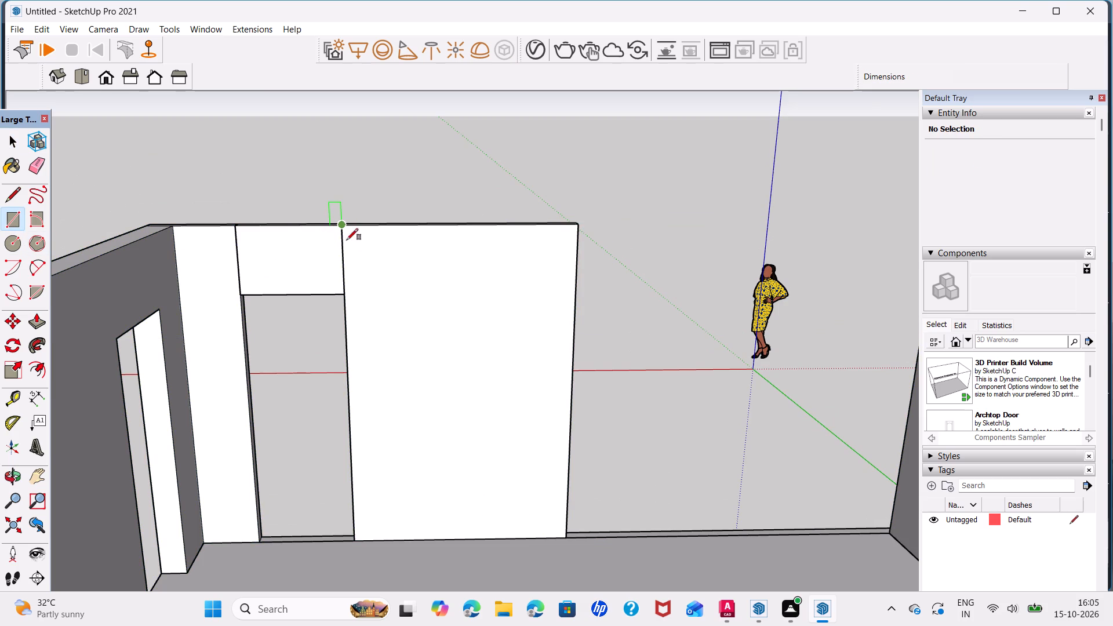
left_click(566, 538)
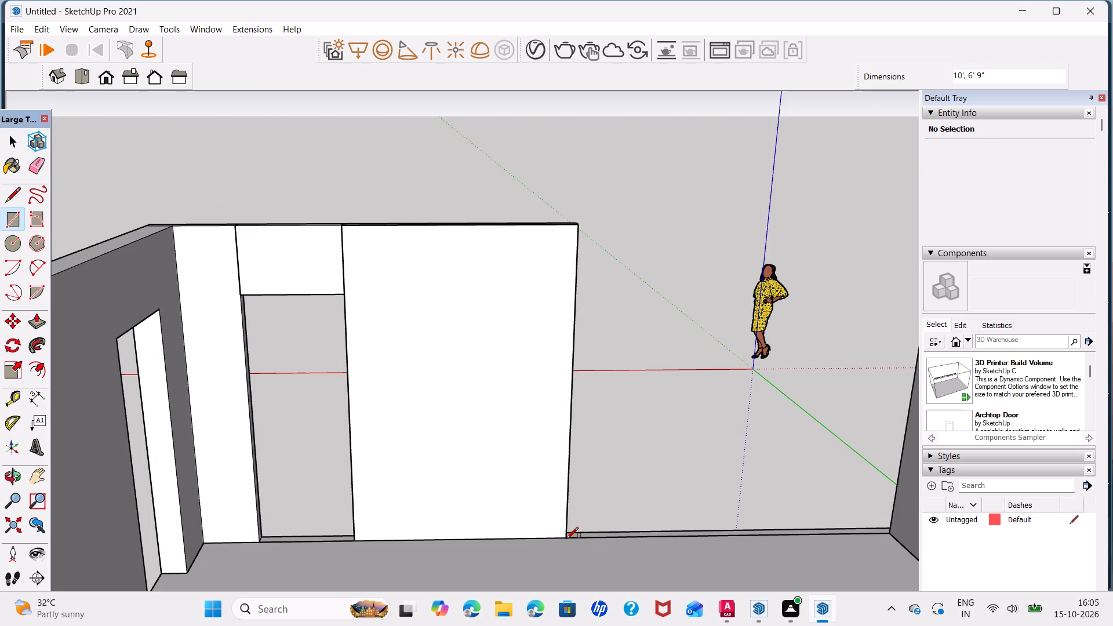
key("space")
Offset the wall panel rectangle inward by about 4 1/2" to make a border frame.
left_click(514, 476)
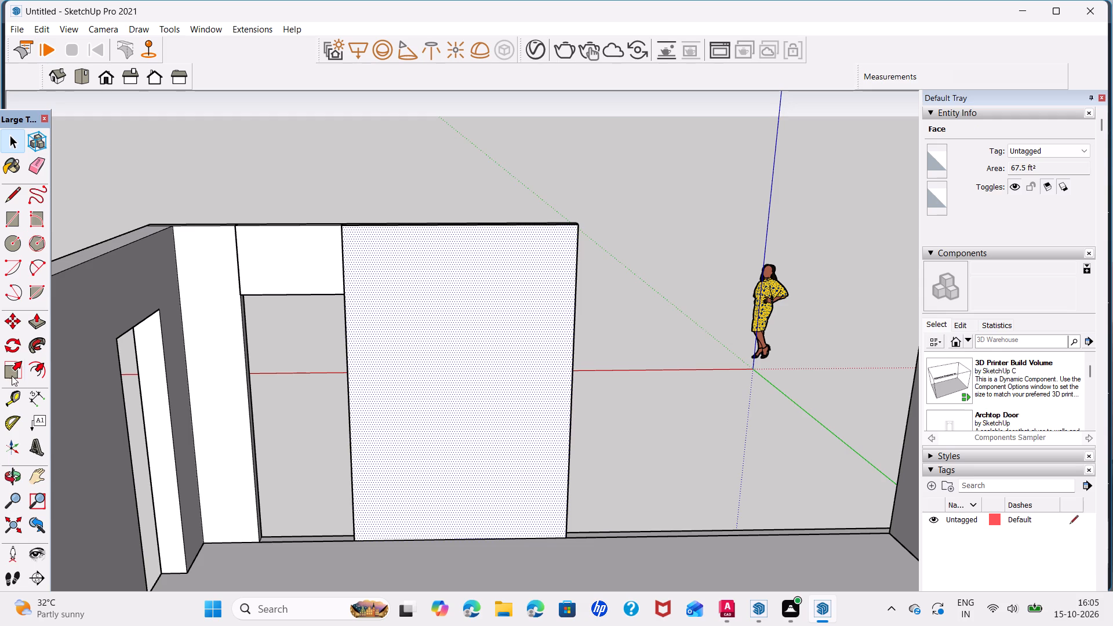
left_click(46, 363)
left_click(354, 412)
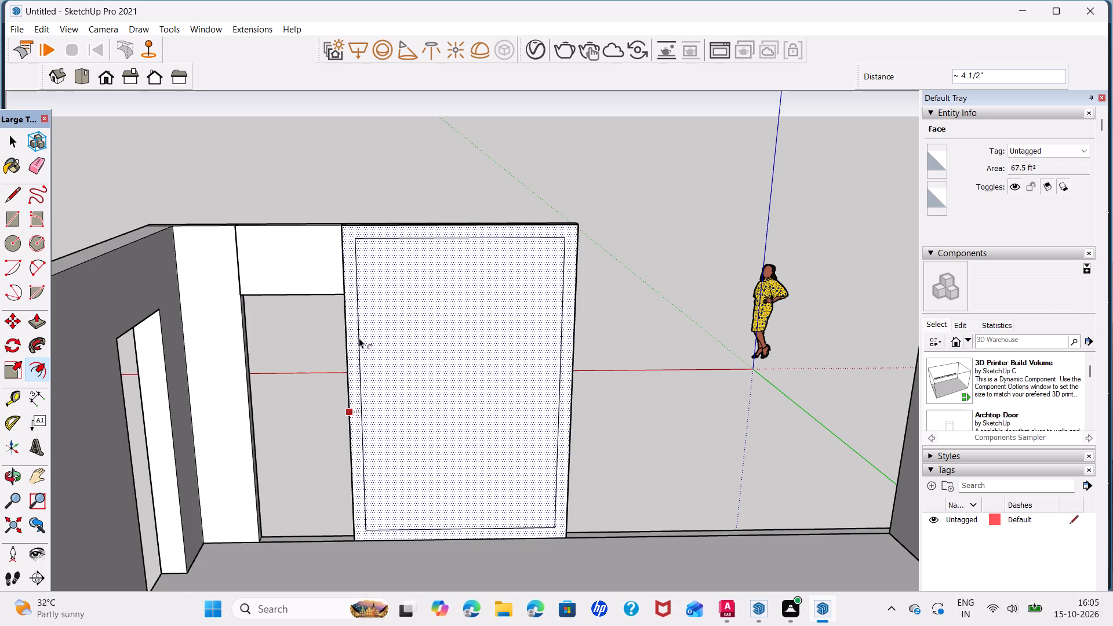
left_click(359, 338)
key("space")
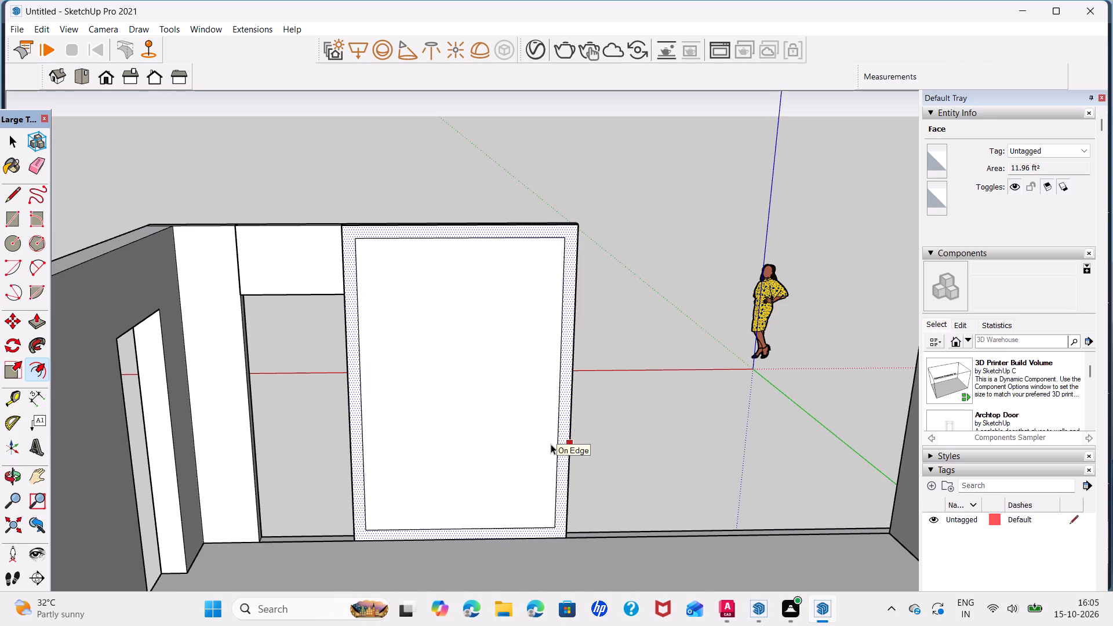
Draw a rectangle about 1' 3" high across the full width of the inner frame, just below its top edge.
middle_click_drag(552, 453, 562, 365)
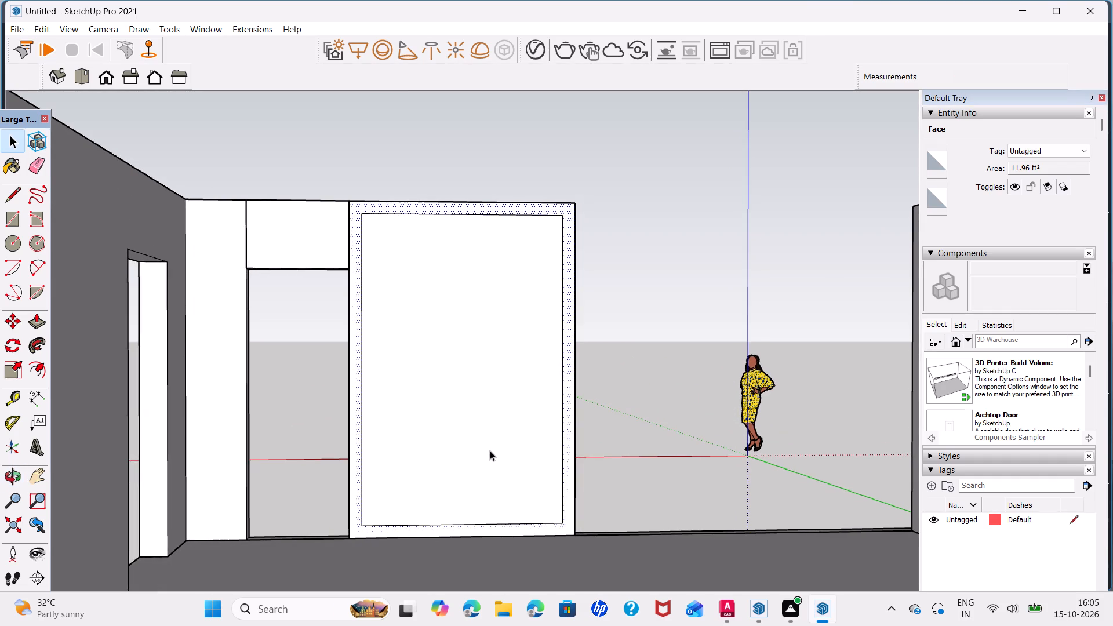
scroll(489, 452, "up", 1)
key("r")
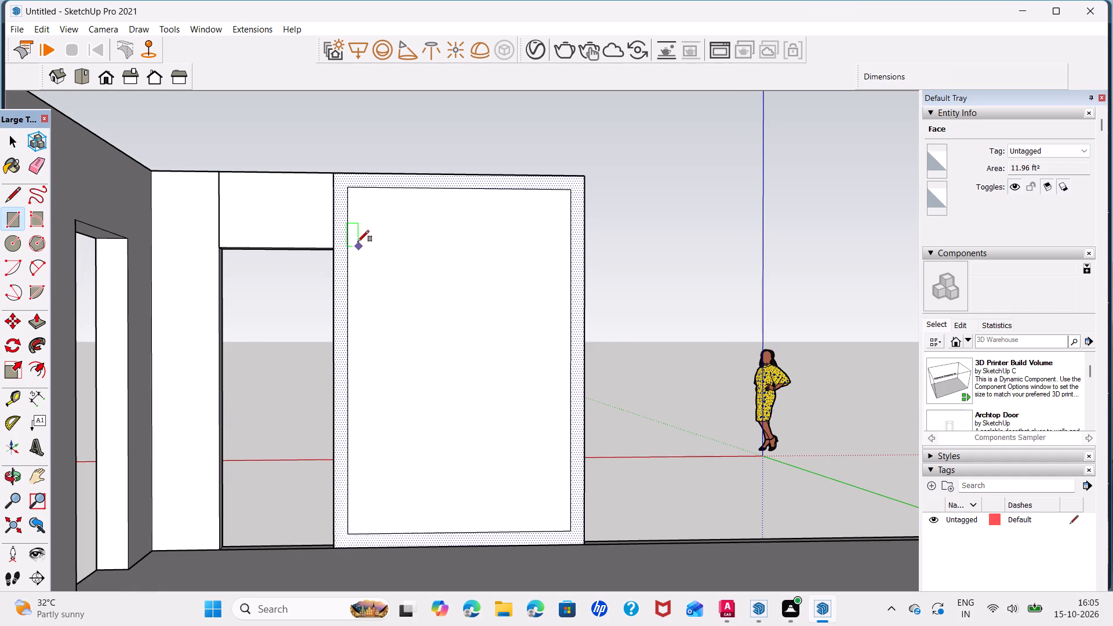
left_click(348, 205)
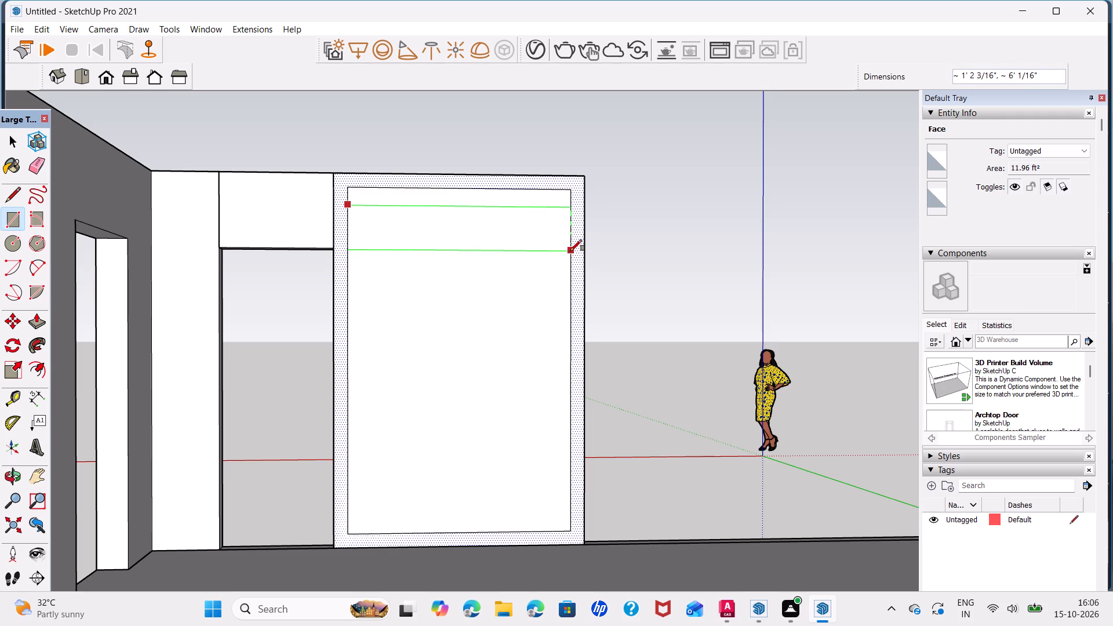
left_click(570, 254)
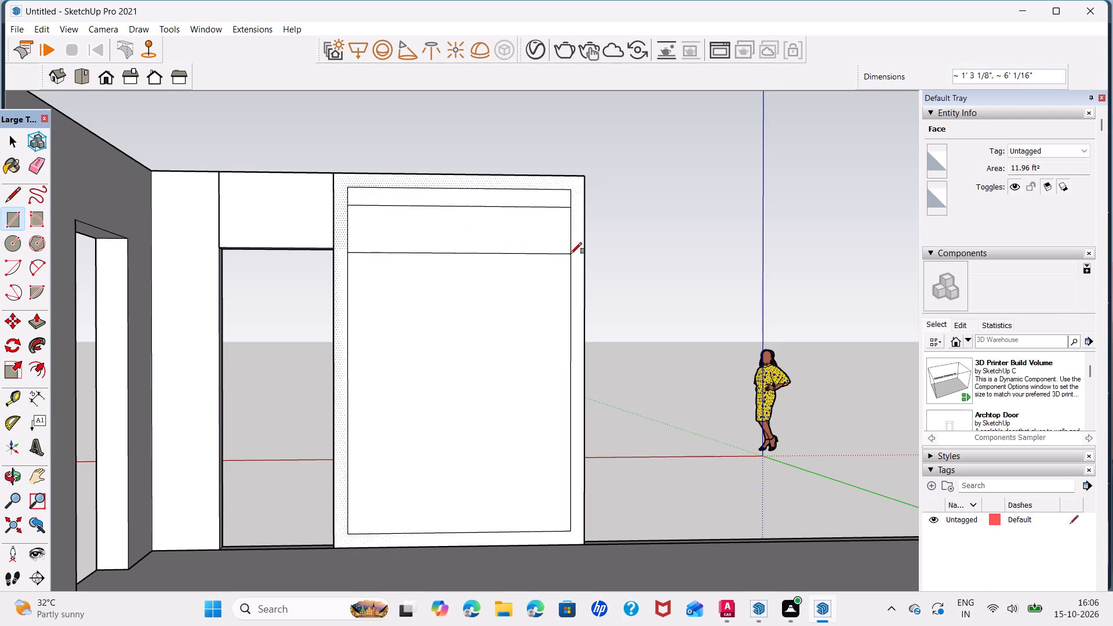
key("space")
Copy the band's vertical end edge to its opposite end with /4 spacing, dividing the band into four equal compartments.
left_click(569, 241)
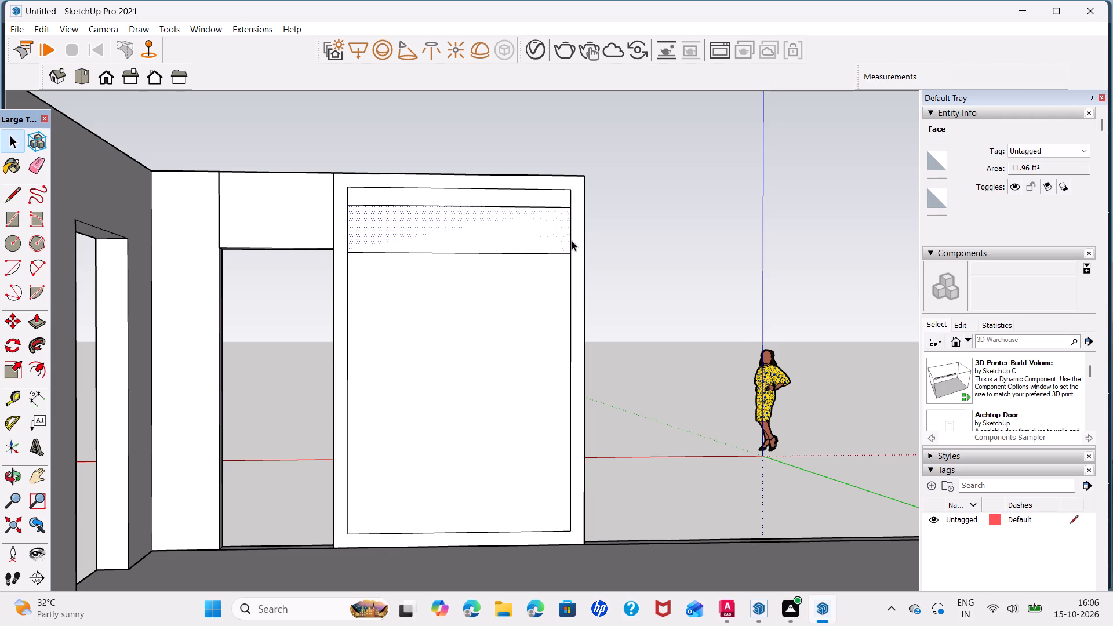
left_click(570, 239)
key("m")
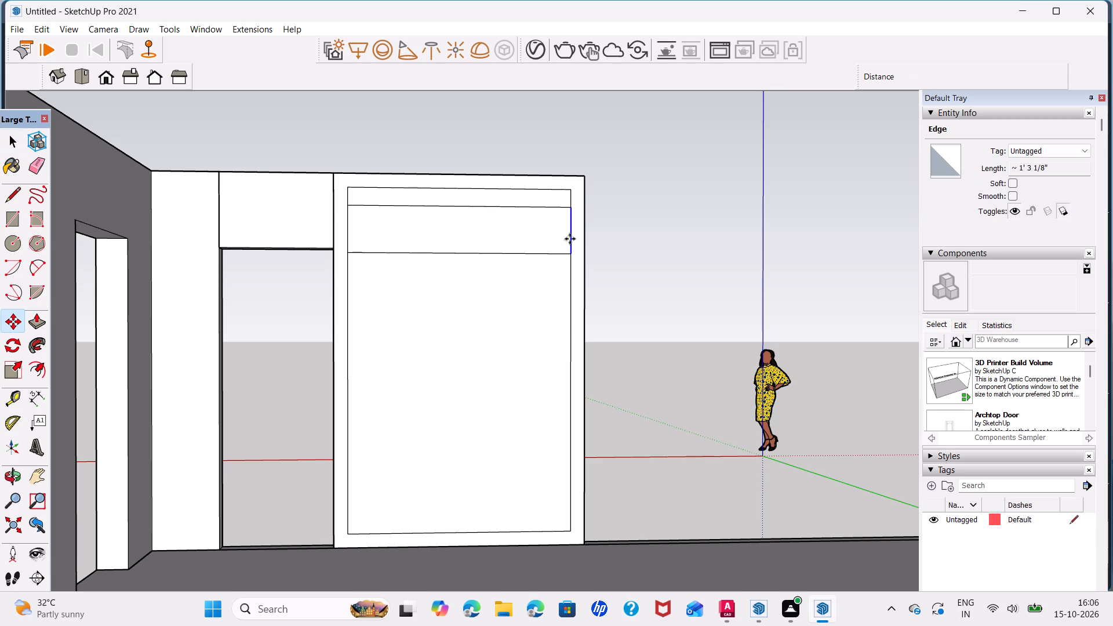
left_click(569, 253)
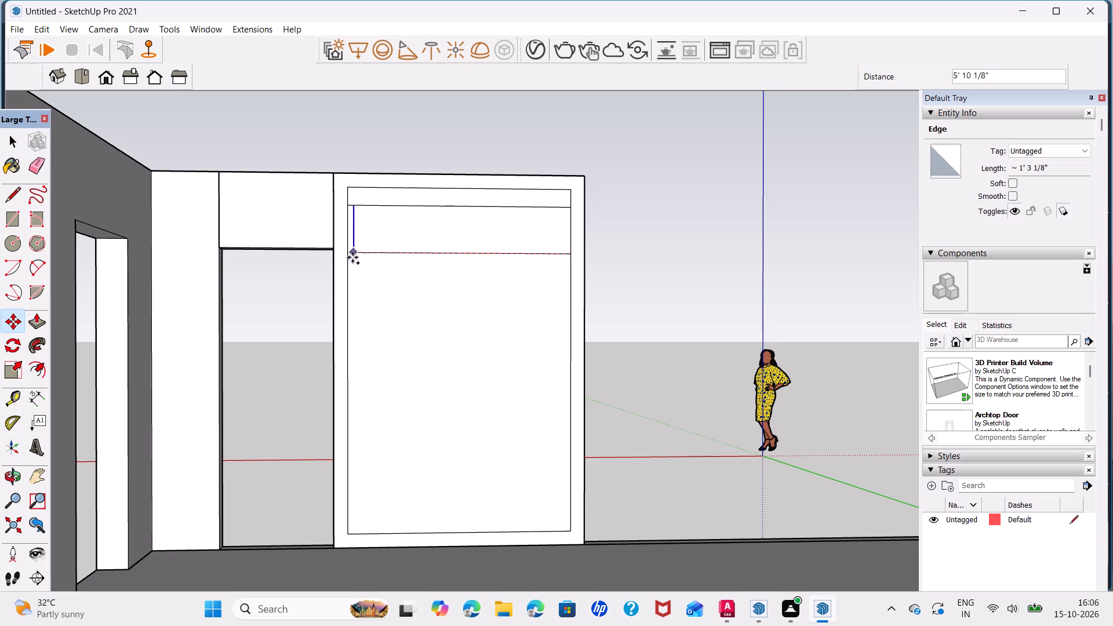
left_click(350, 254)
type("/4")
key("Return")
key("space")
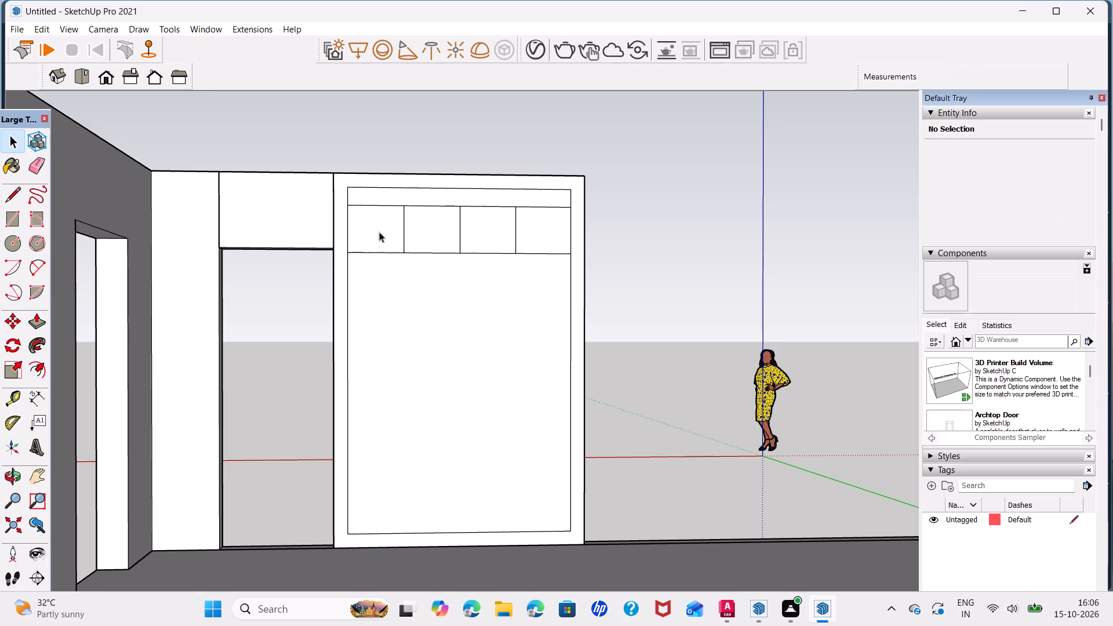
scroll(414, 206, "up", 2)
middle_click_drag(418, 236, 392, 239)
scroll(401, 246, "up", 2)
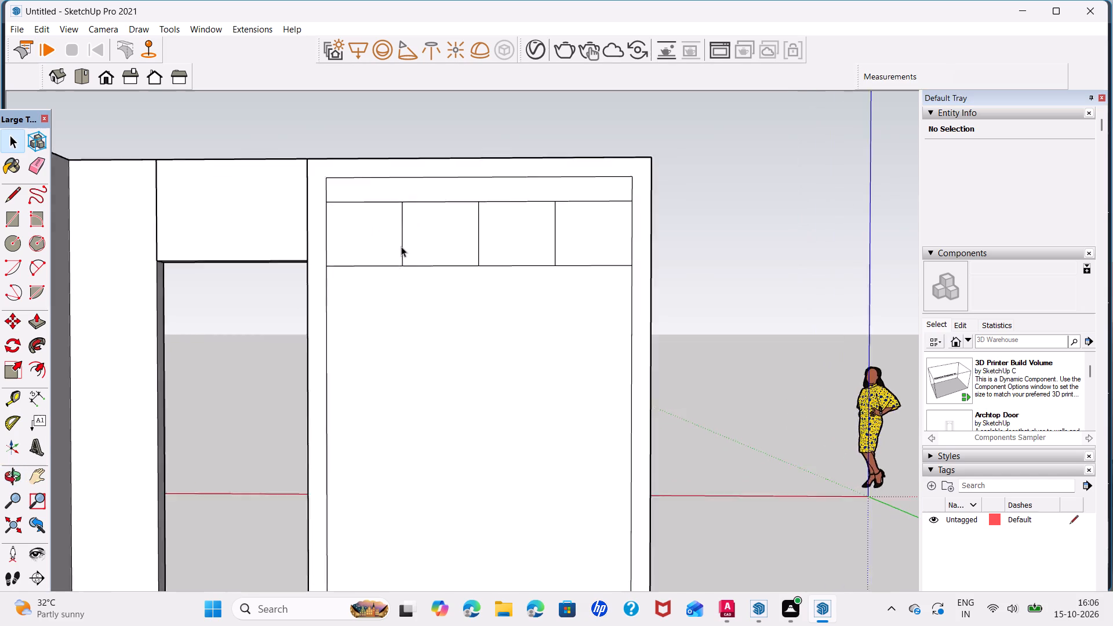
Delete the inner frame's top edge and the two short vertical edges that rise above the four-compartment band.
scroll(401, 246, "up", 3)
middle_click_drag(401, 253, 421, 264)
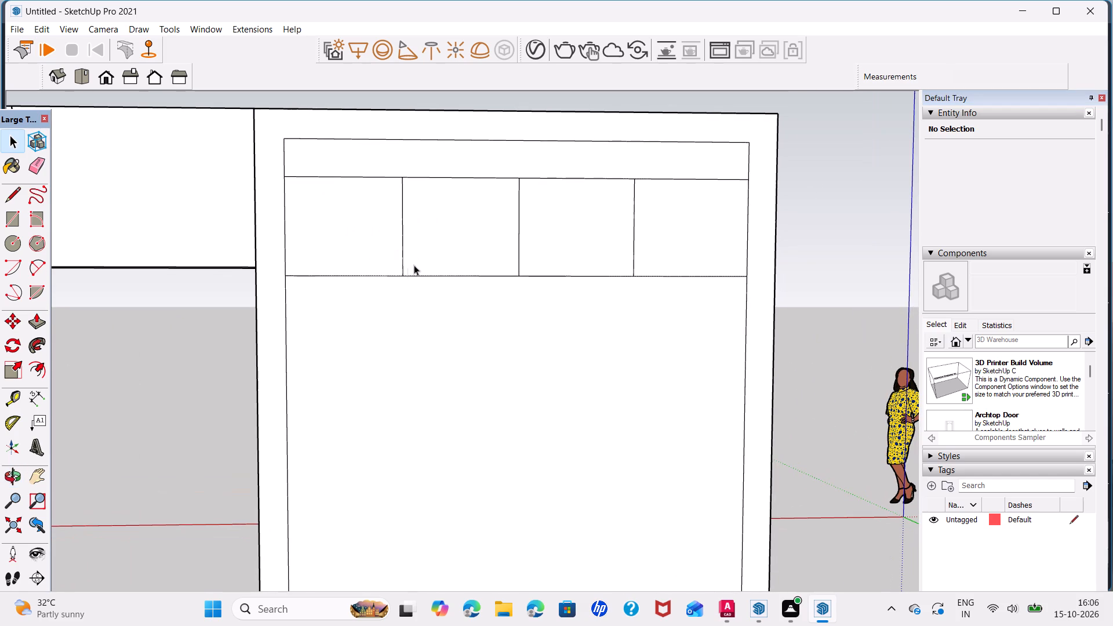
left_click(609, 143)
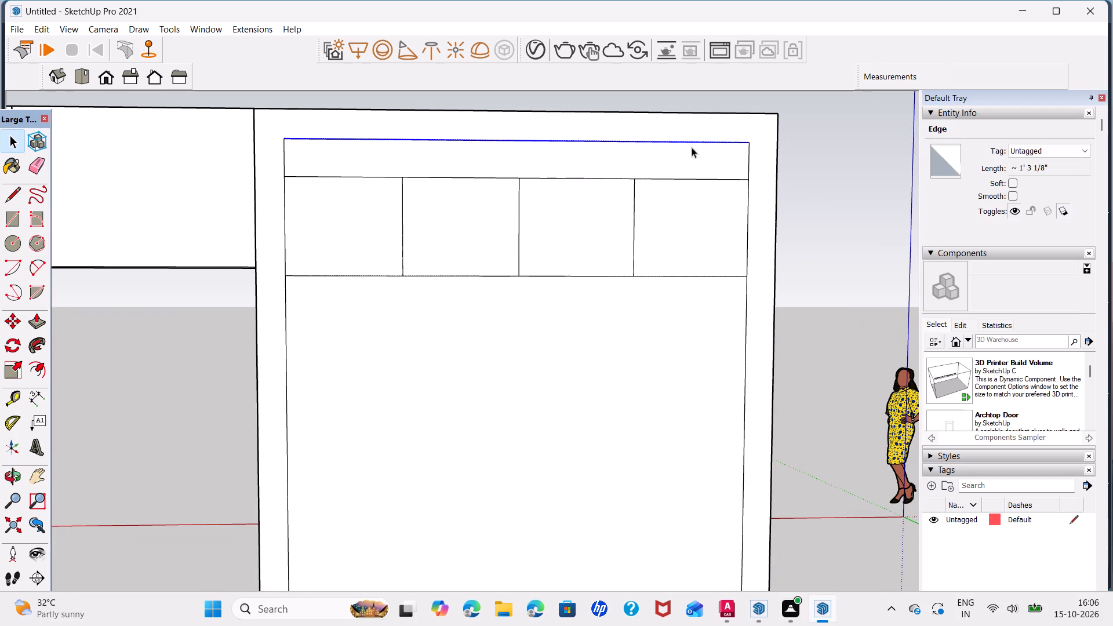
key("Delete")
left_click(745, 166)
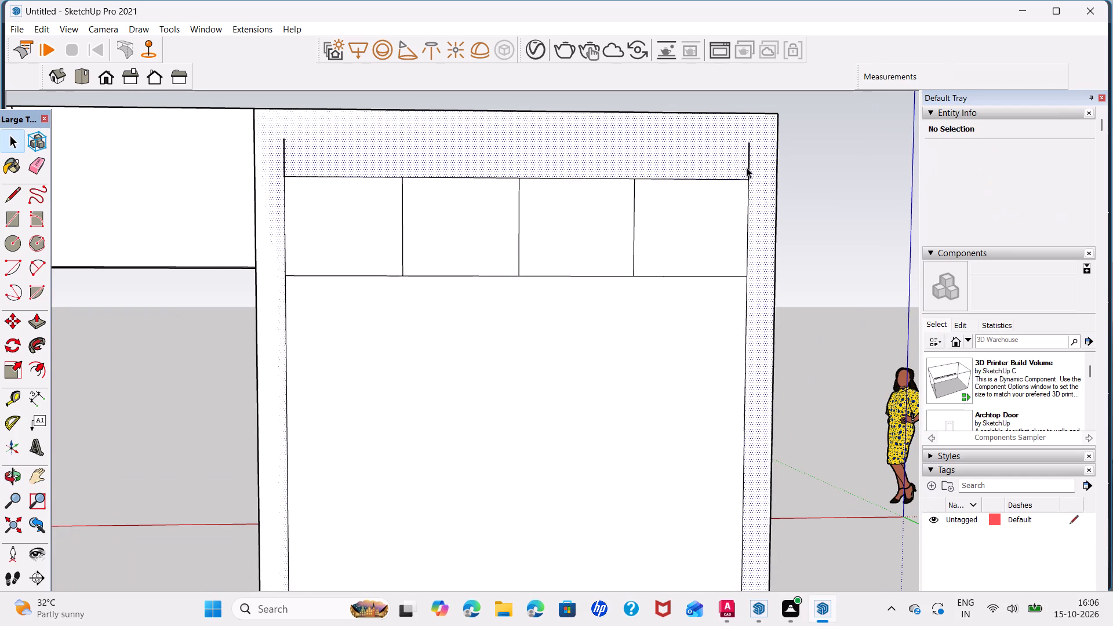
left_click(750, 170)
key("Delete")
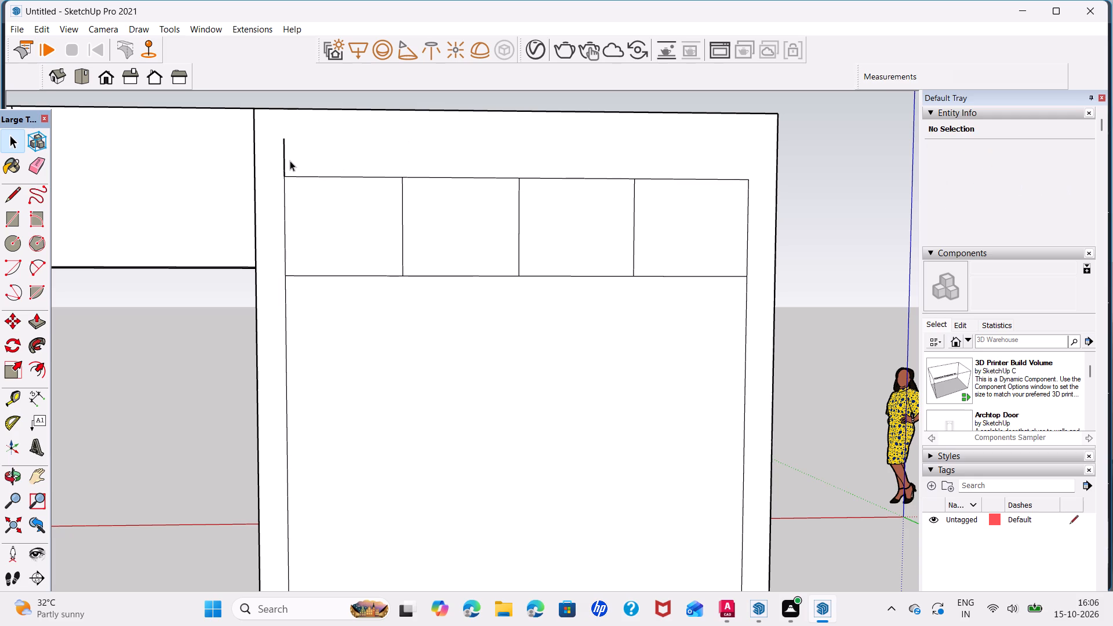
left_click(283, 156)
key("Delete")
Delete the border face surrounding the framed compartment area on the wall panel.
left_click(423, 150)
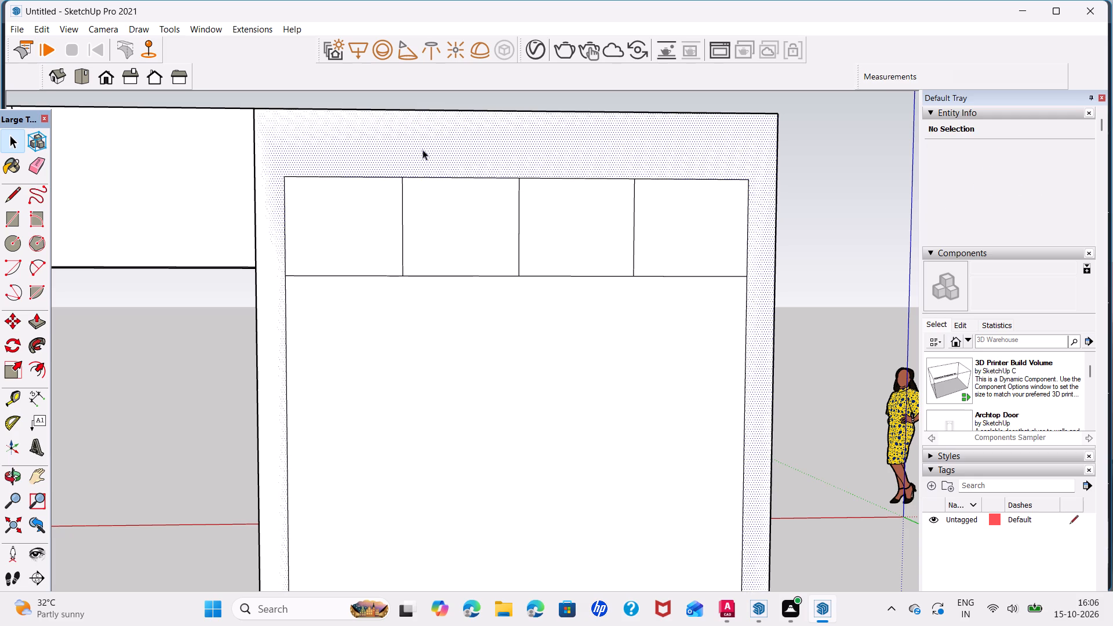
key("Delete")
Offset the outline of the compartment farthest from the doorway inward by 1".
scroll(502, 270, "down", 2)
left_click(611, 242)
left_click(627, 243)
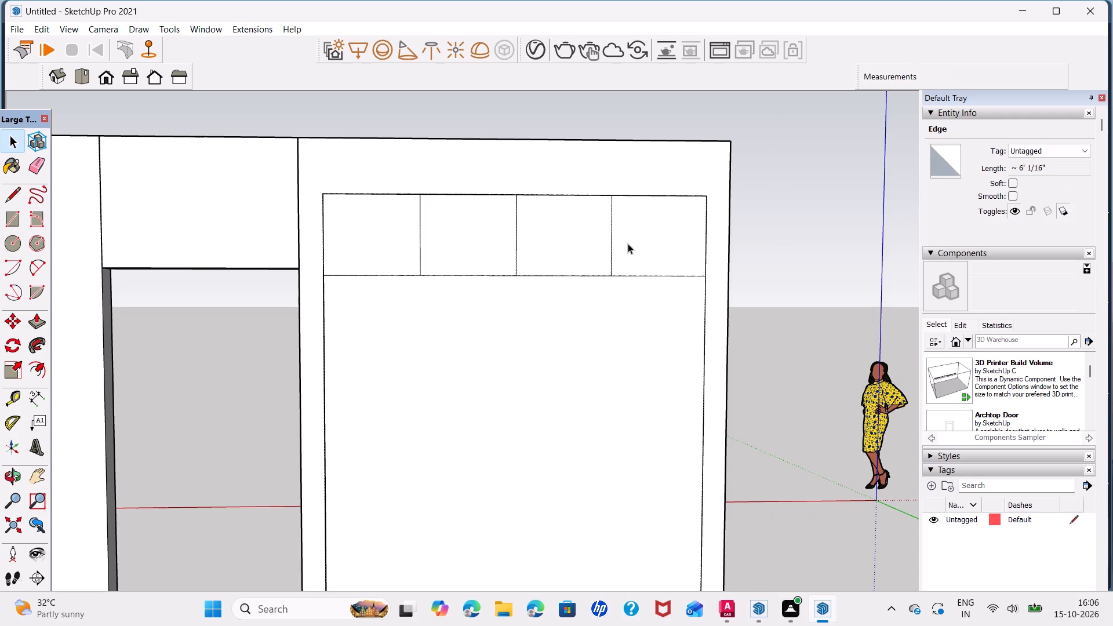
left_click(638, 246)
scroll(638, 246, "up", 5)
scroll(638, 246, "down", 4)
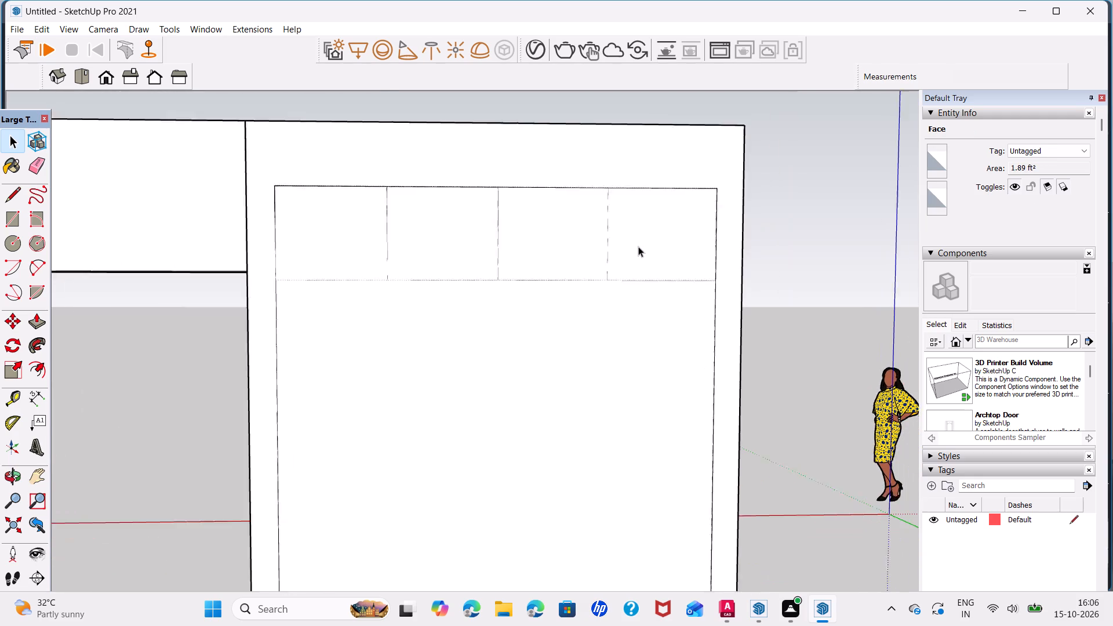
scroll(638, 246, "down", 1)
scroll(310, 218, "up", 1)
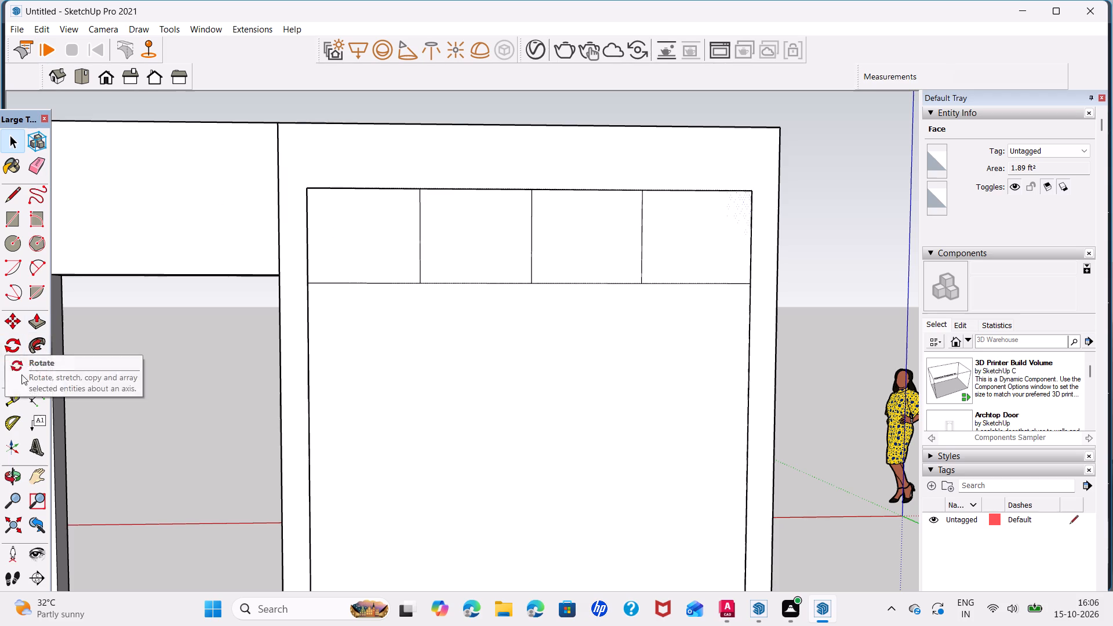
left_click(32, 372)
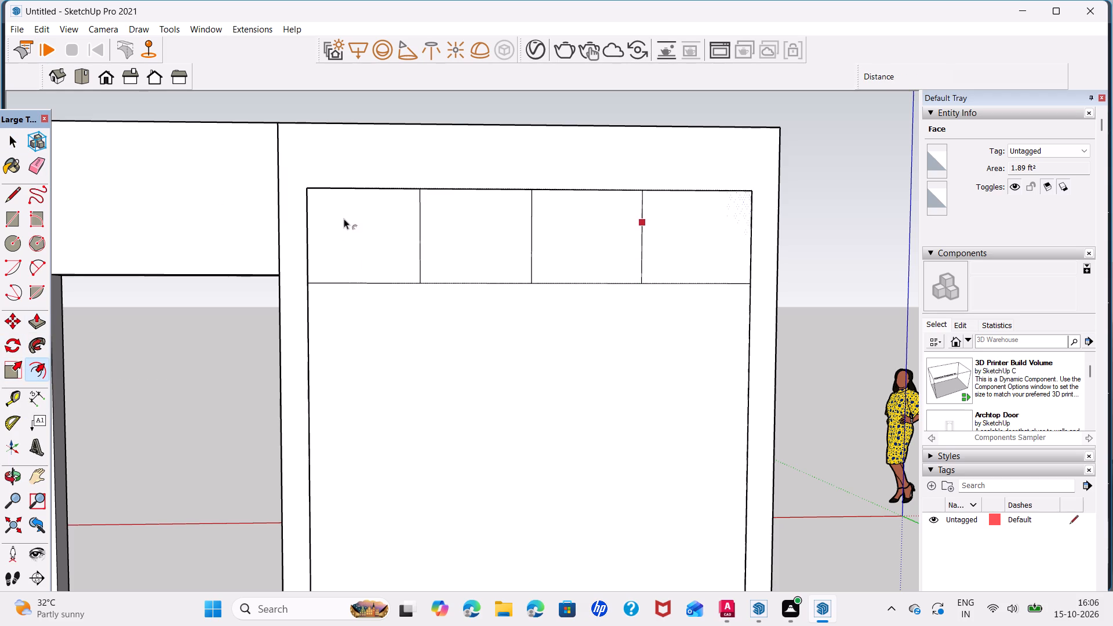
left_click(659, 234)
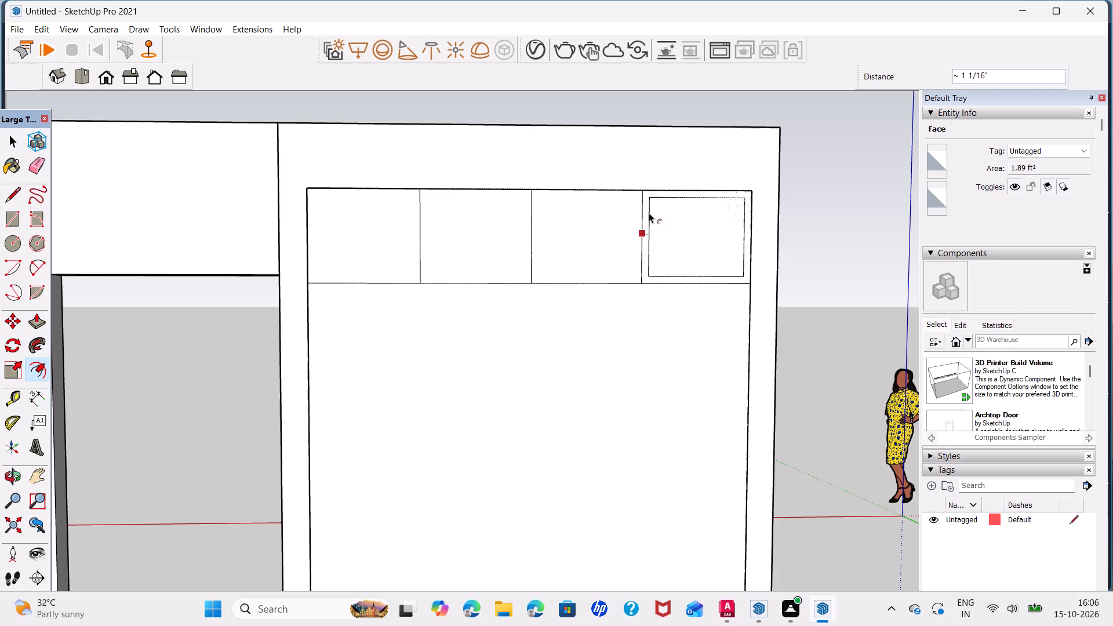
key("1")
key("Return")
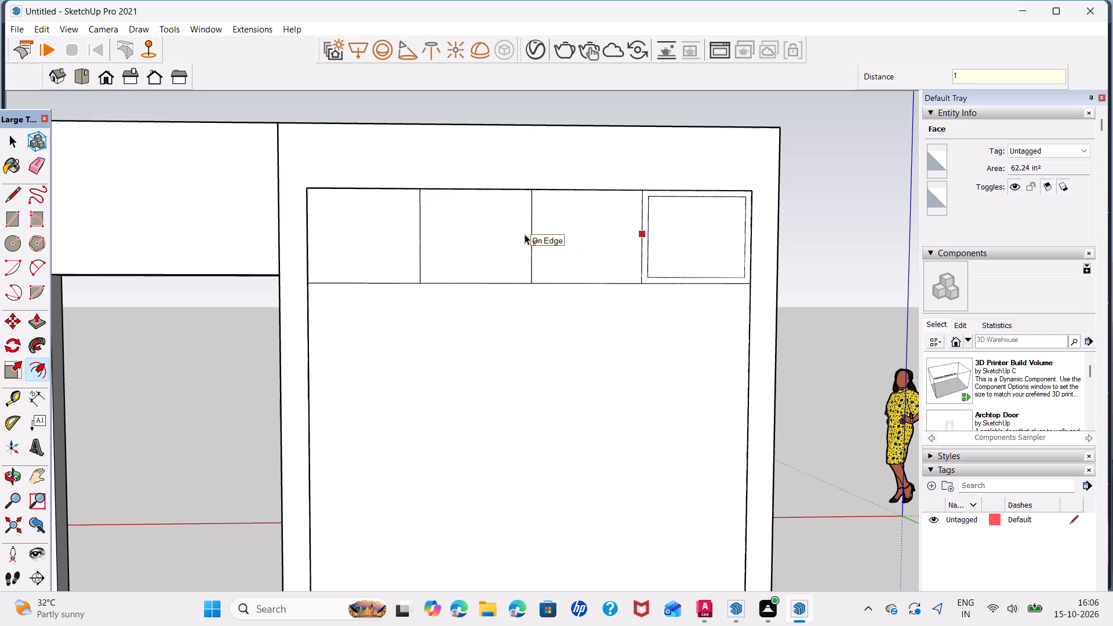
key("space")
Offset the outline of the third compartment from the doorway inward by 1".
left_click(562, 227)
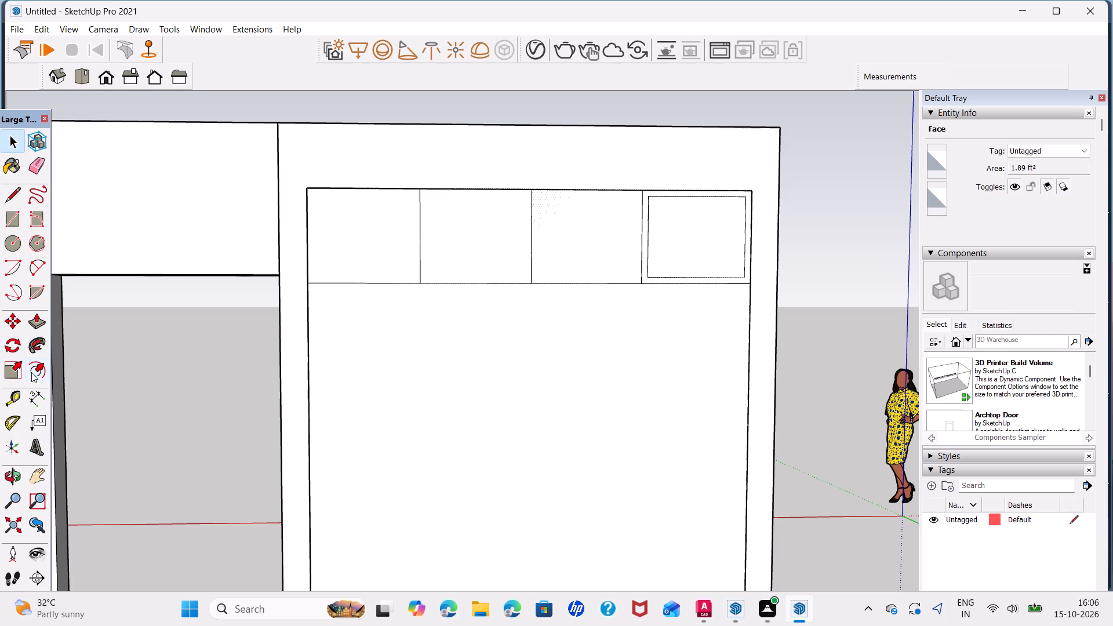
left_click(32, 372)
left_click(552, 217)
key("1")
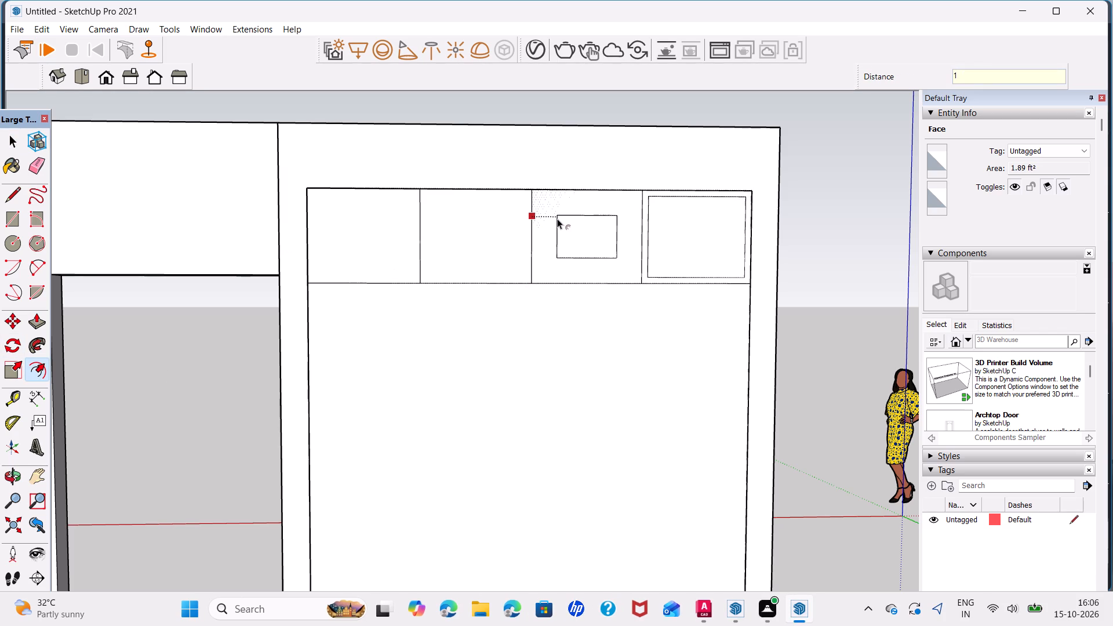
key("Return")
key("space")
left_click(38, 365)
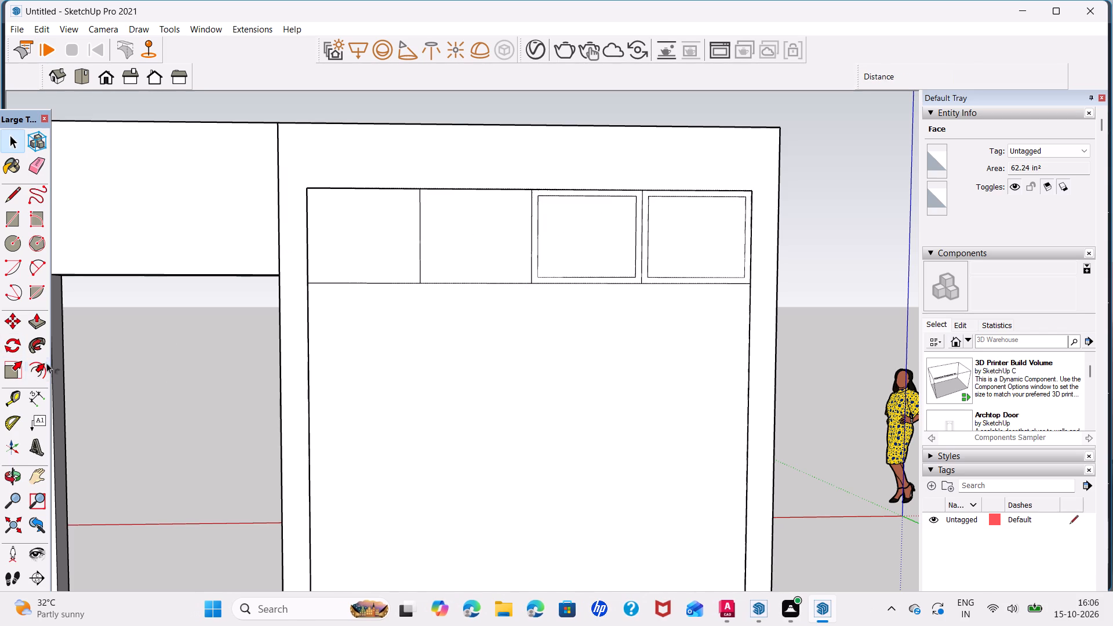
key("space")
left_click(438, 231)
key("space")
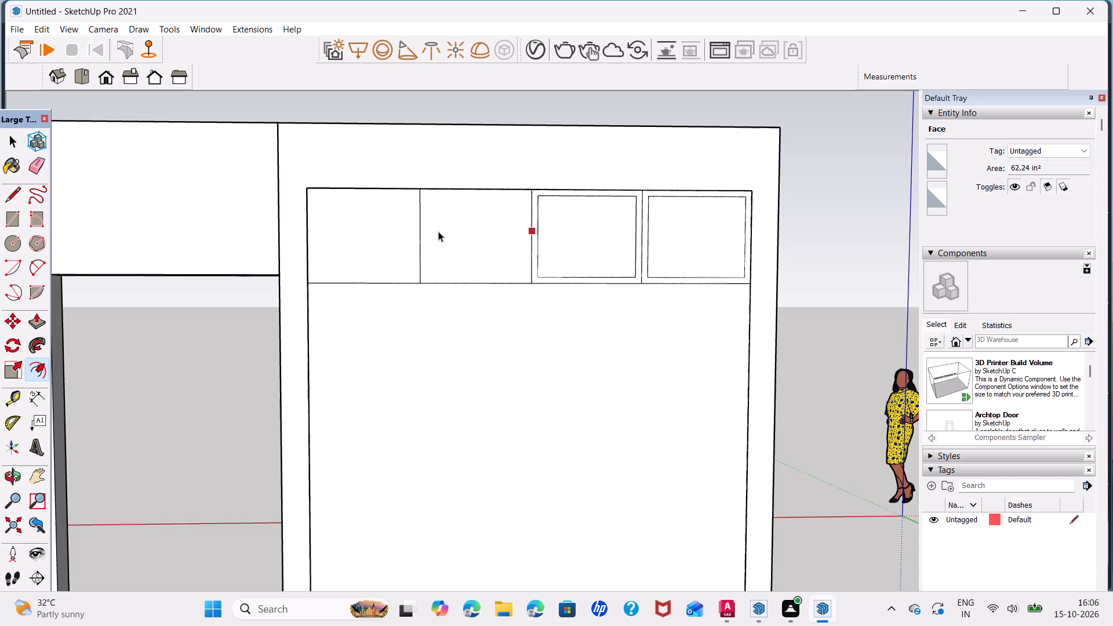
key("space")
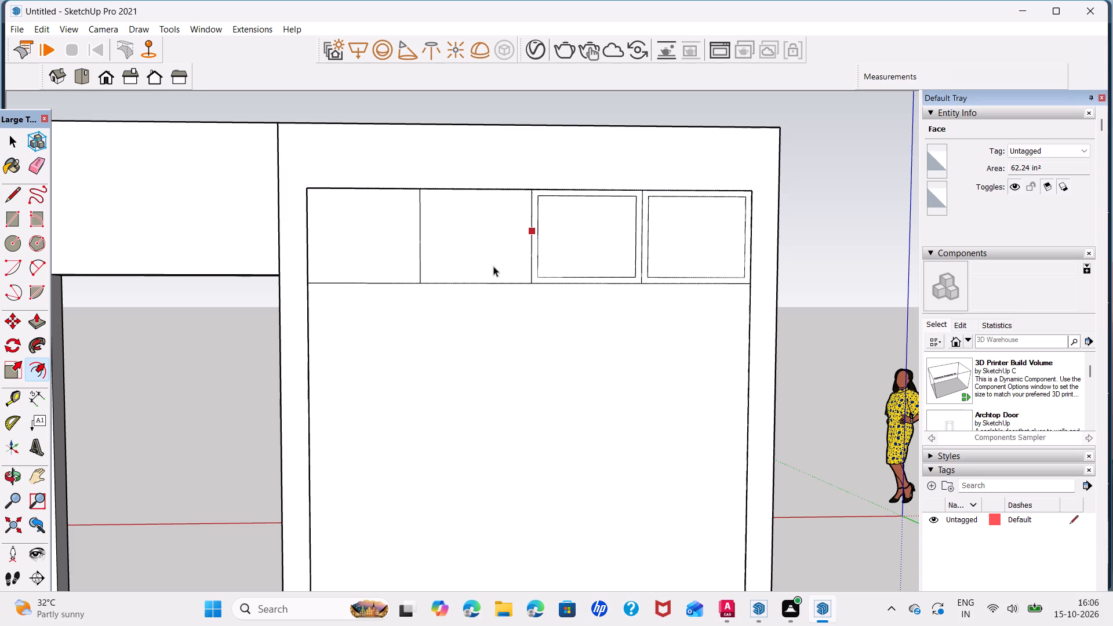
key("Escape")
Offset the outline of the second compartment from the doorway inward by 1".
left_click(465, 216)
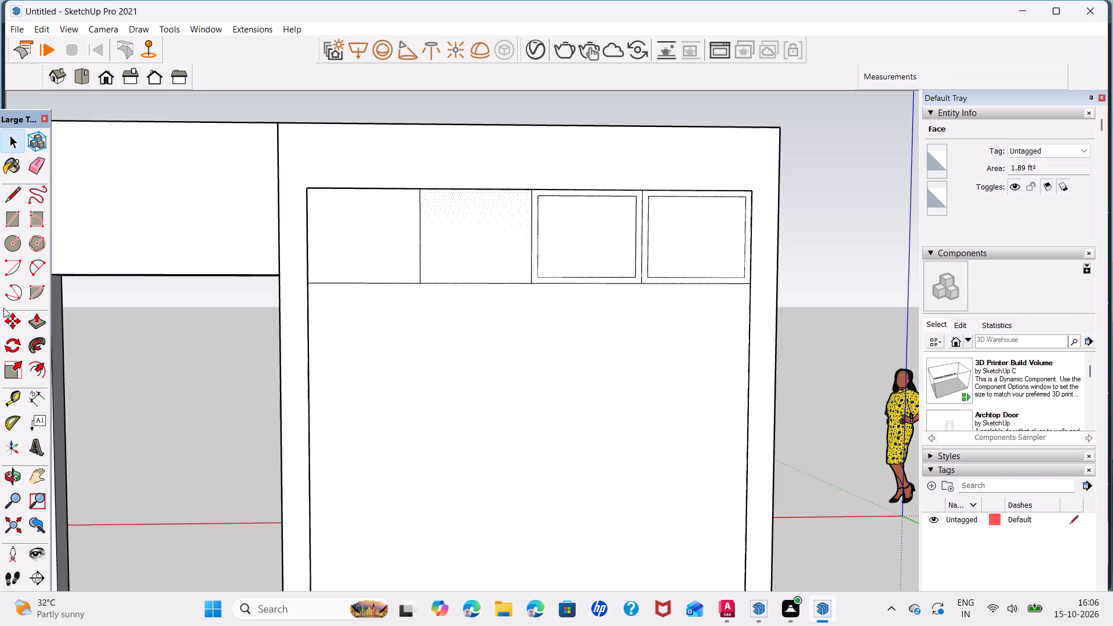
left_click(42, 361)
left_click(397, 249)
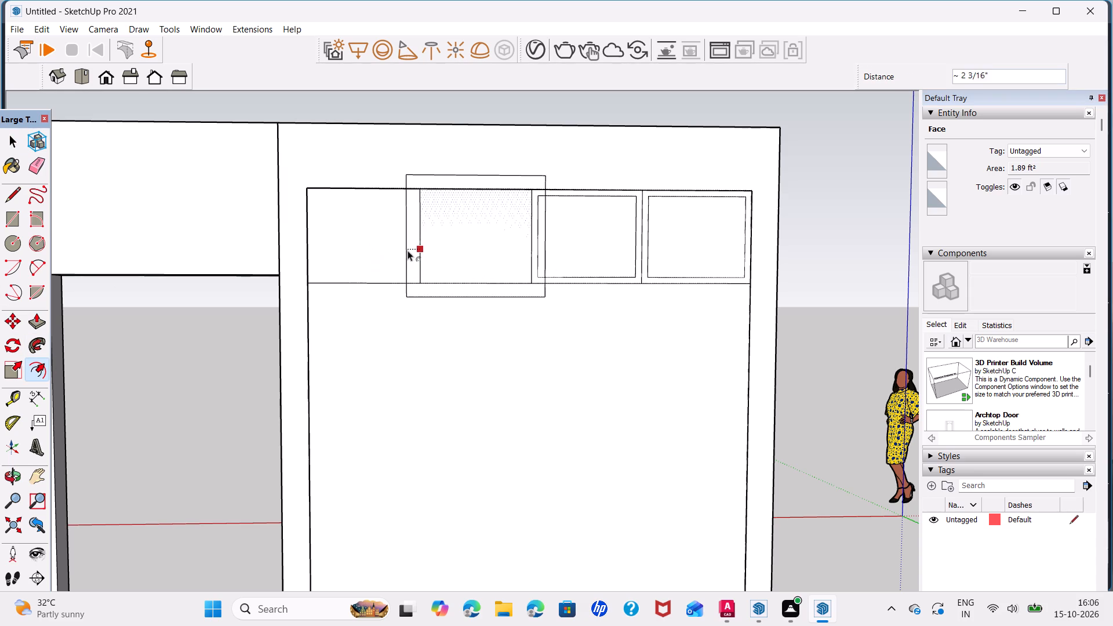
key("1")
key("Return")
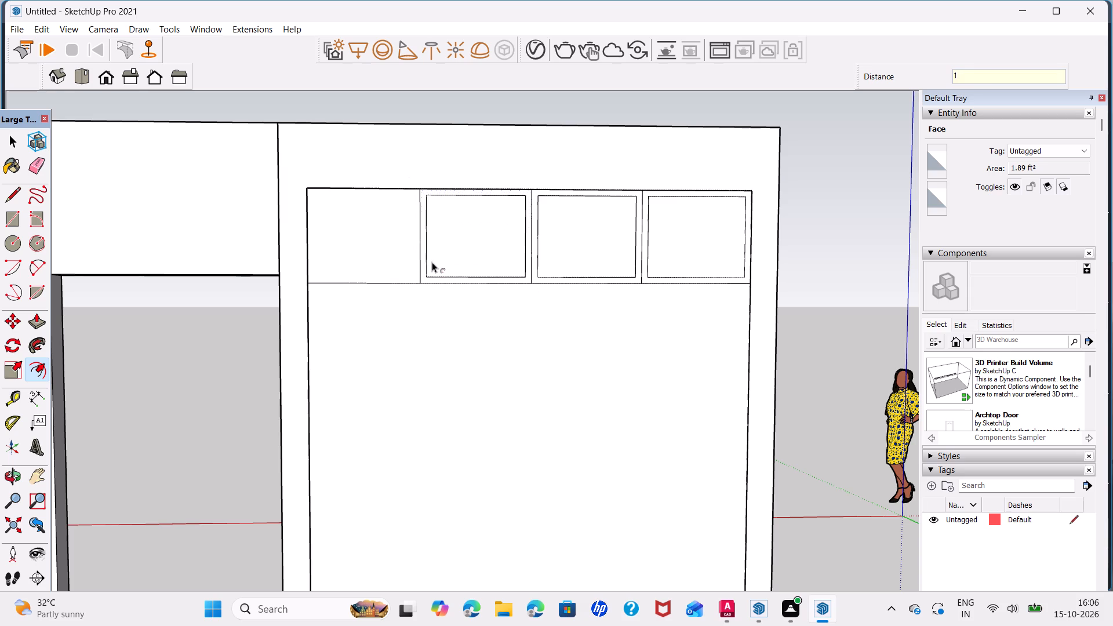
key("space")
Offset the outline of the compartment nearest the doorway inward by 1".
left_click(365, 220)
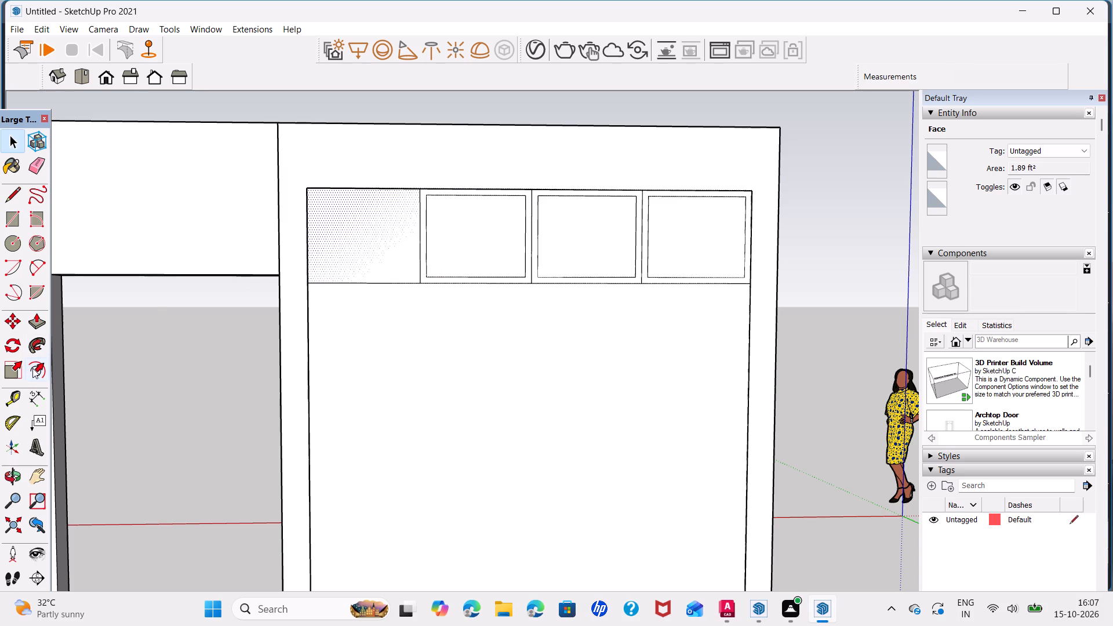
left_click(33, 368)
left_click(312, 243)
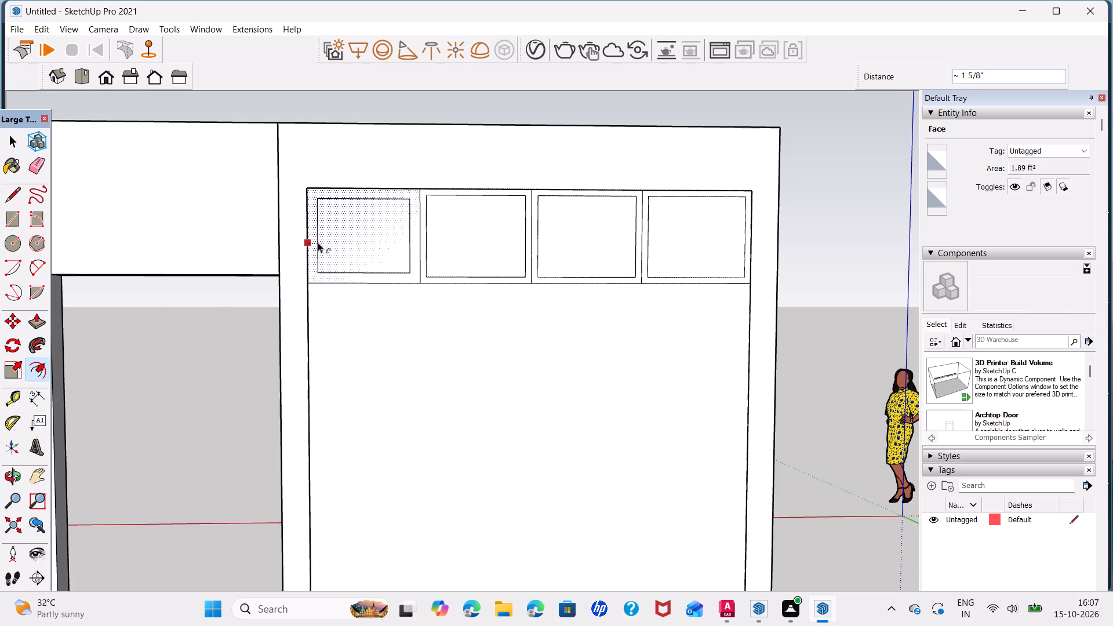
left_click(318, 242)
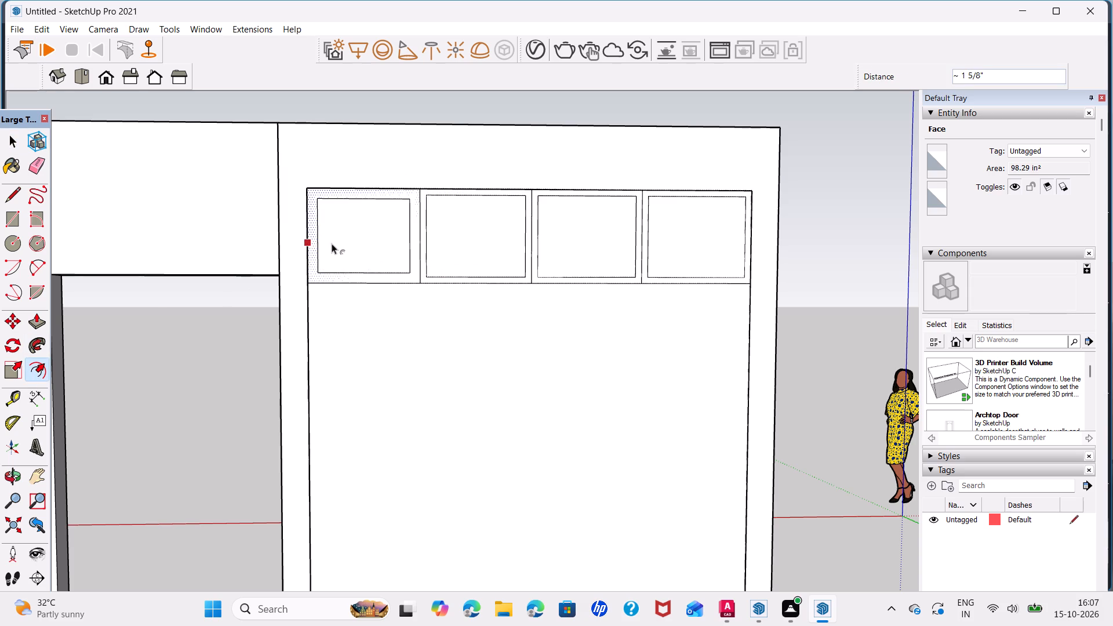
key("ctrl+z")
left_click(323, 239)
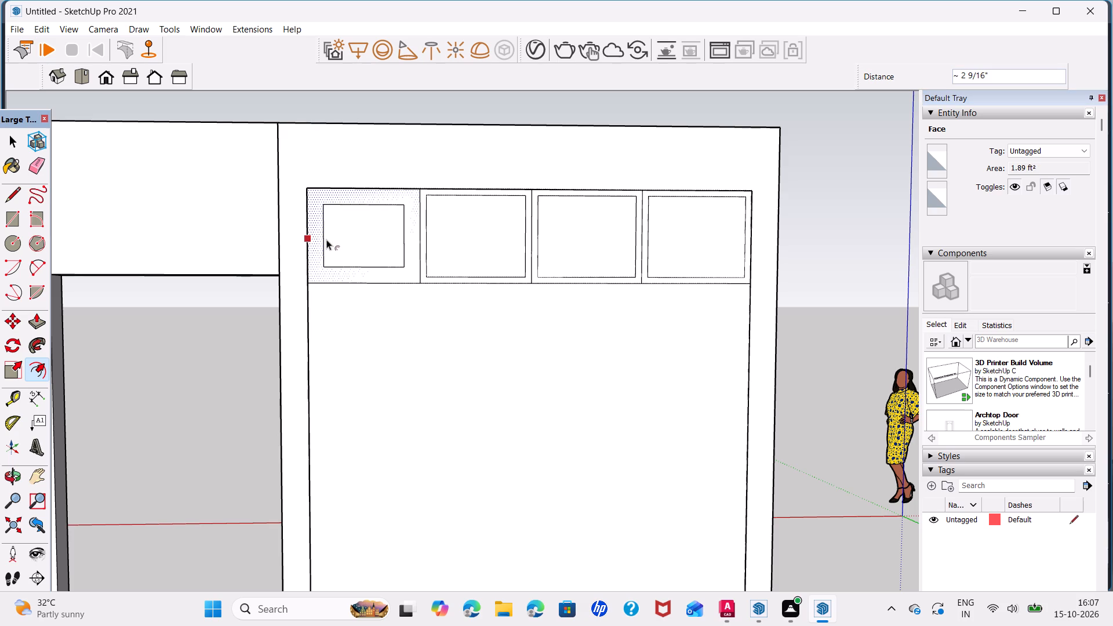
key("1")
key("Return")
key("space")
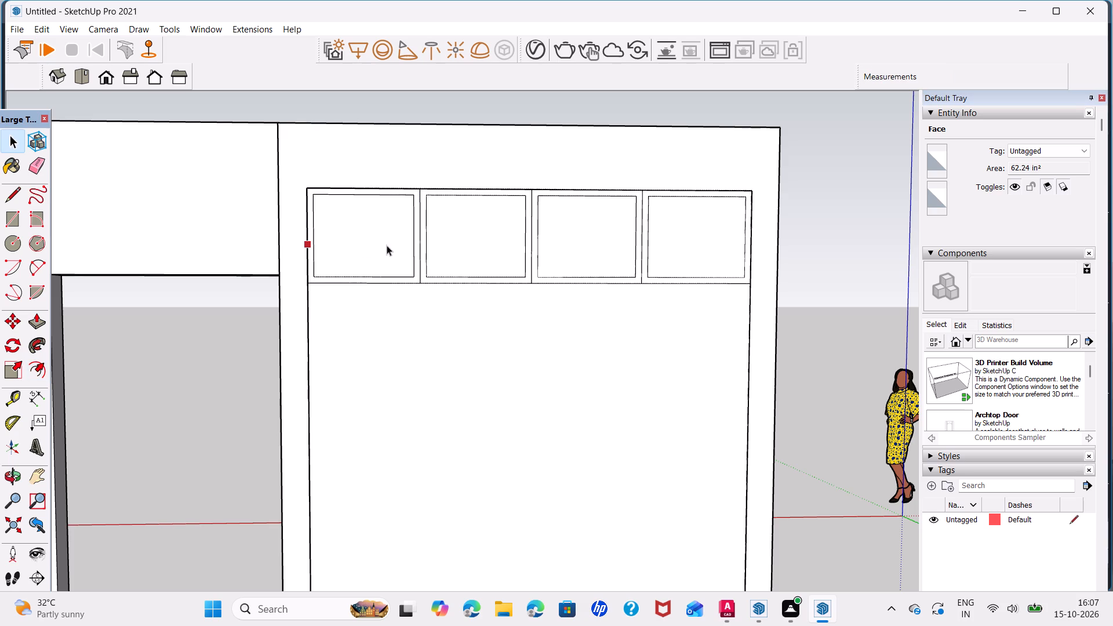
Move the first compartment's inset vertical edge 0.5" toward the divider it shares with the second compartment.
scroll(399, 249, "up", 4)
left_click(420, 261)
scroll(420, 261, "up", 6)
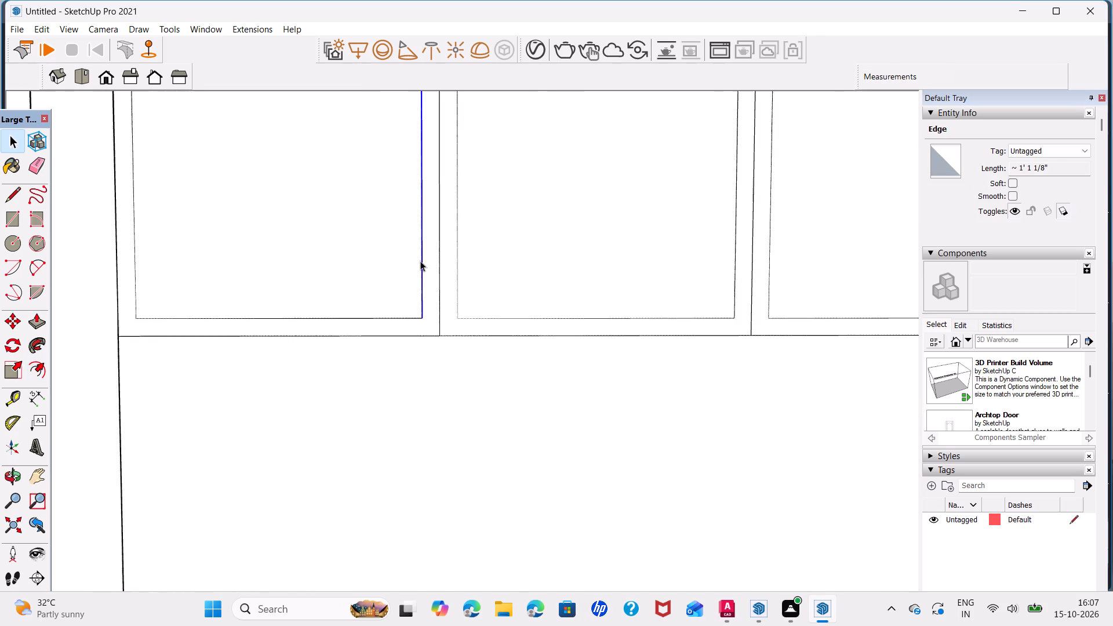
key("m")
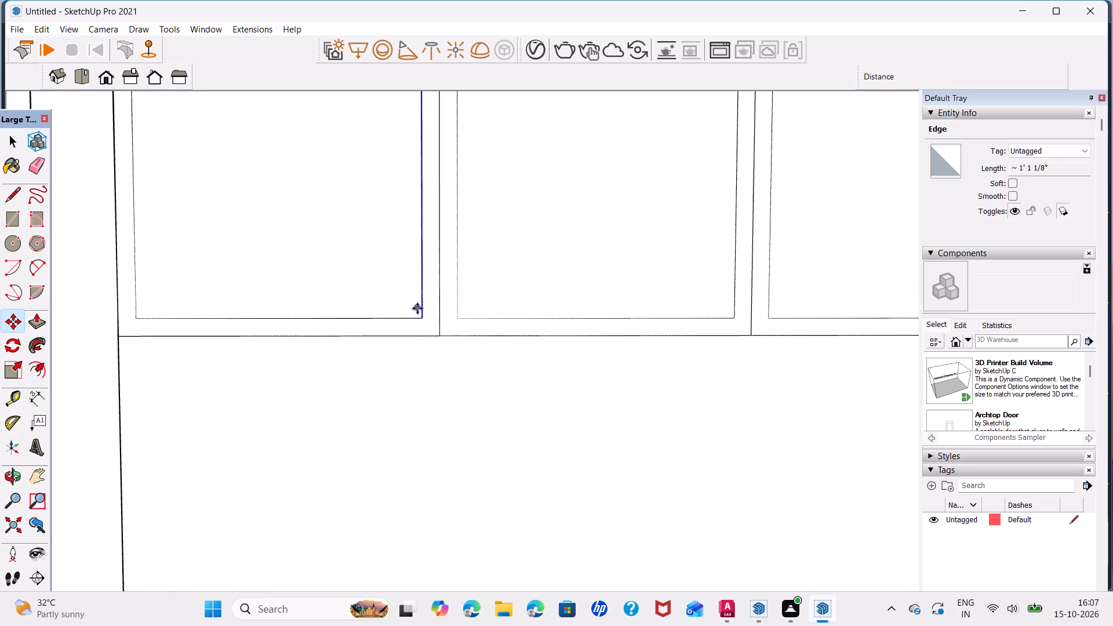
left_click(424, 321)
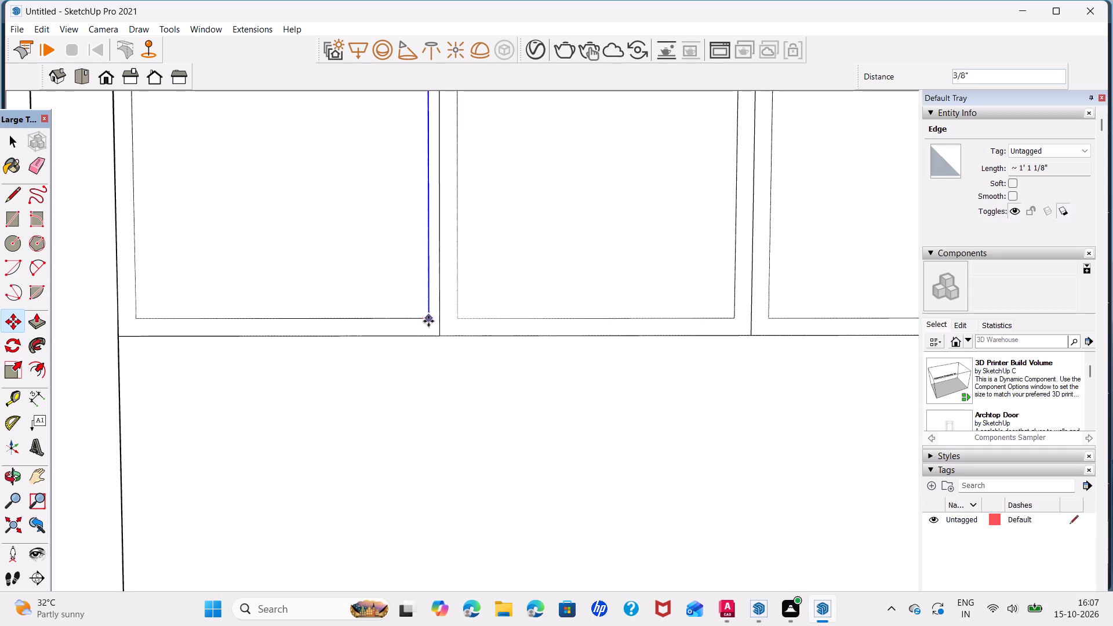
type("0.5")
key("Return")
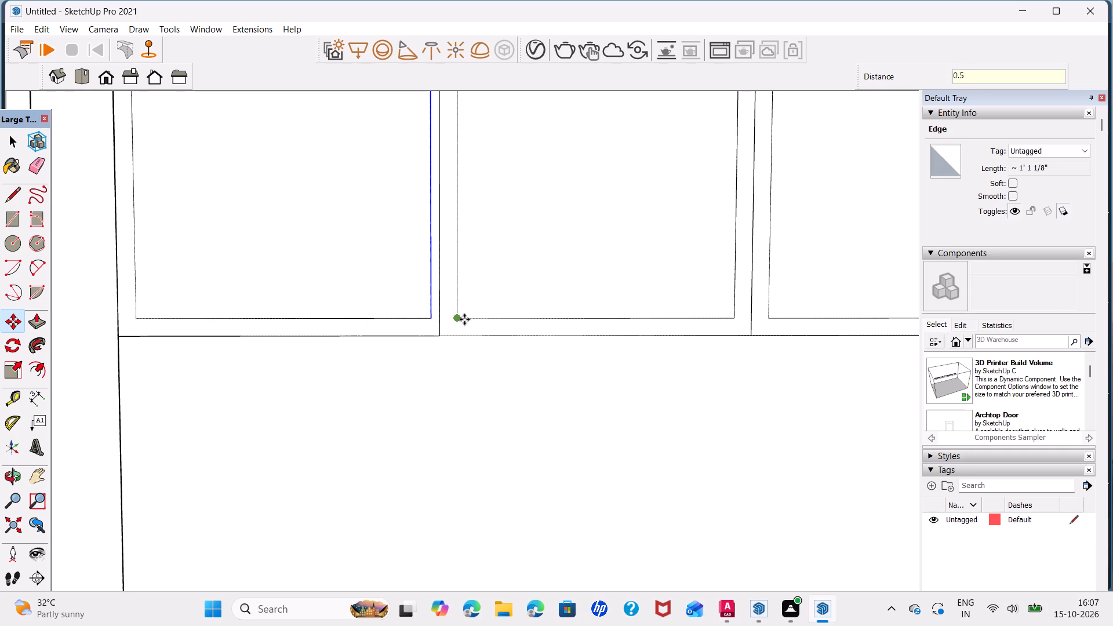
key("space")
Move the second compartment's inset vertical edge nearest the first compartment 0.5" toward their shared divider.
left_click(454, 311)
left_click(459, 312)
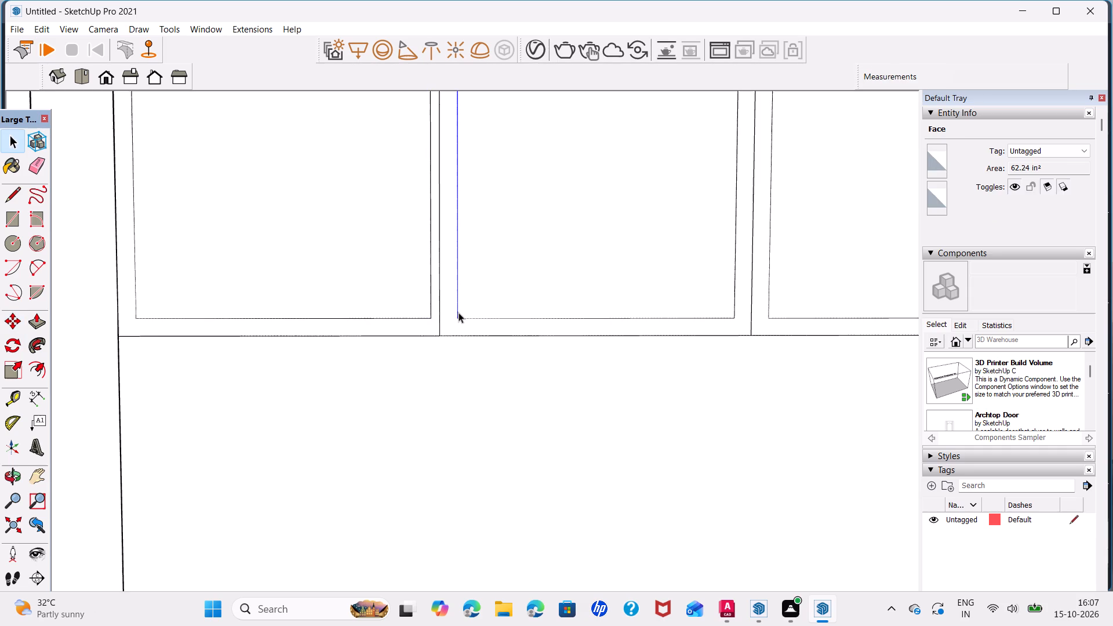
key("m")
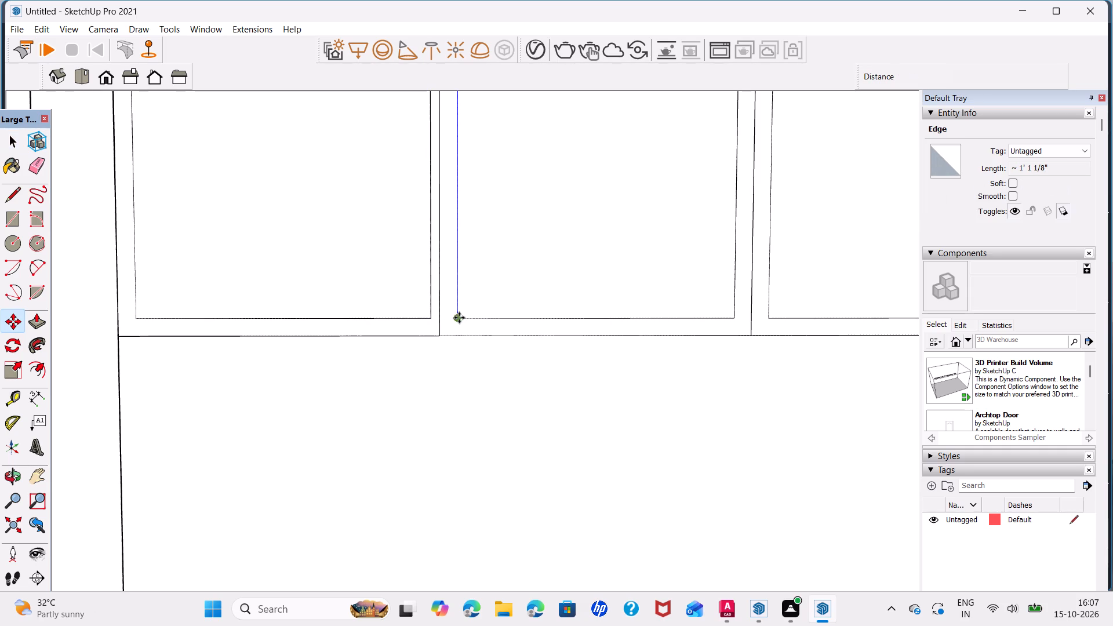
left_click(459, 318)
type("0.5")
key("Return")
key("space")
Move the second compartment's other inset vertical edge 0.5" toward the divider shared with the third compartment.
scroll(511, 286, "down", 2)
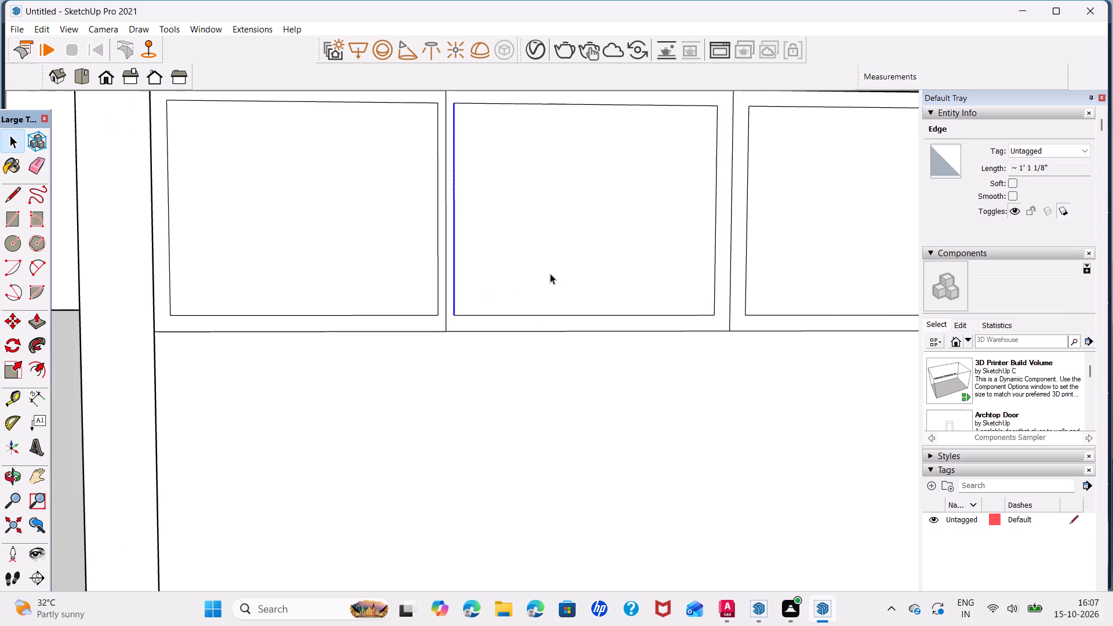
middle_click_drag(570, 268, 412, 295)
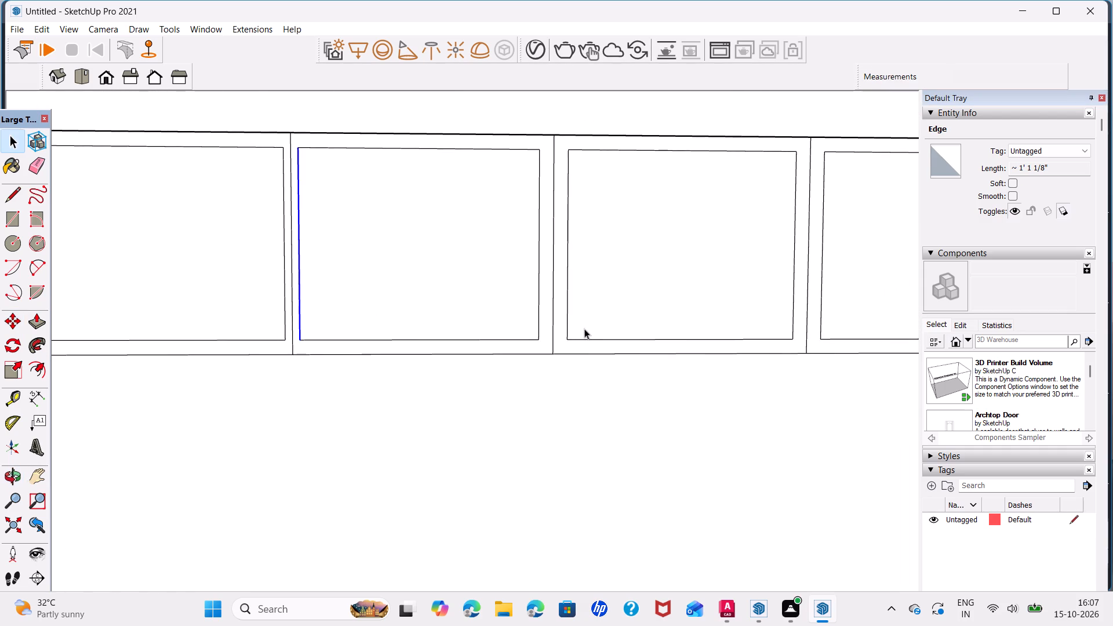
scroll(544, 341, "up", 4)
left_click(535, 339)
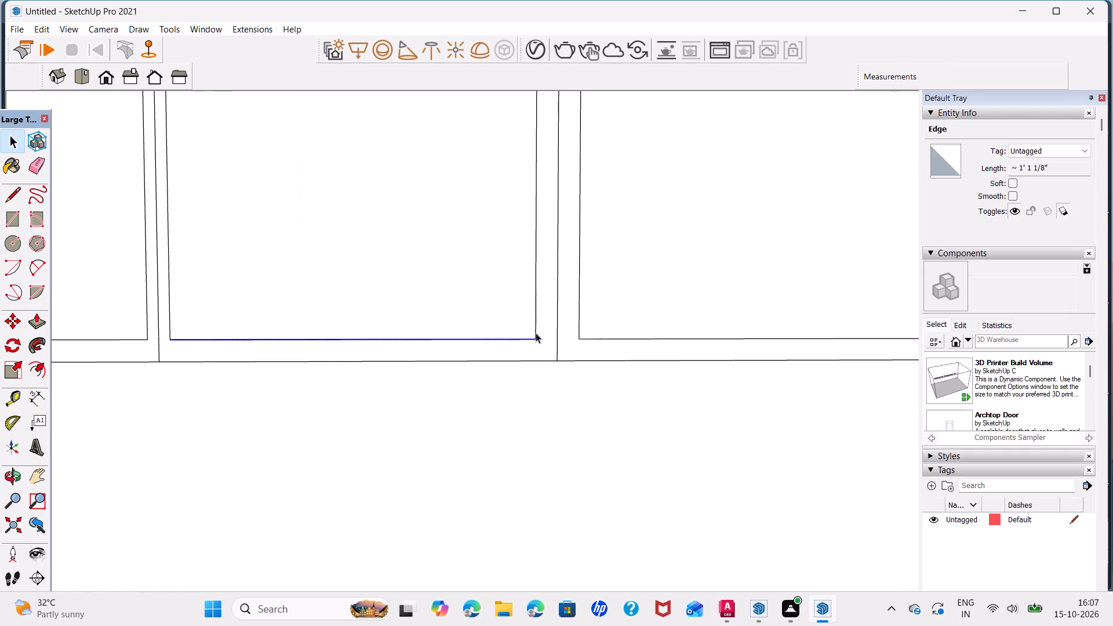
left_click(536, 332)
key("m")
left_click(536, 337)
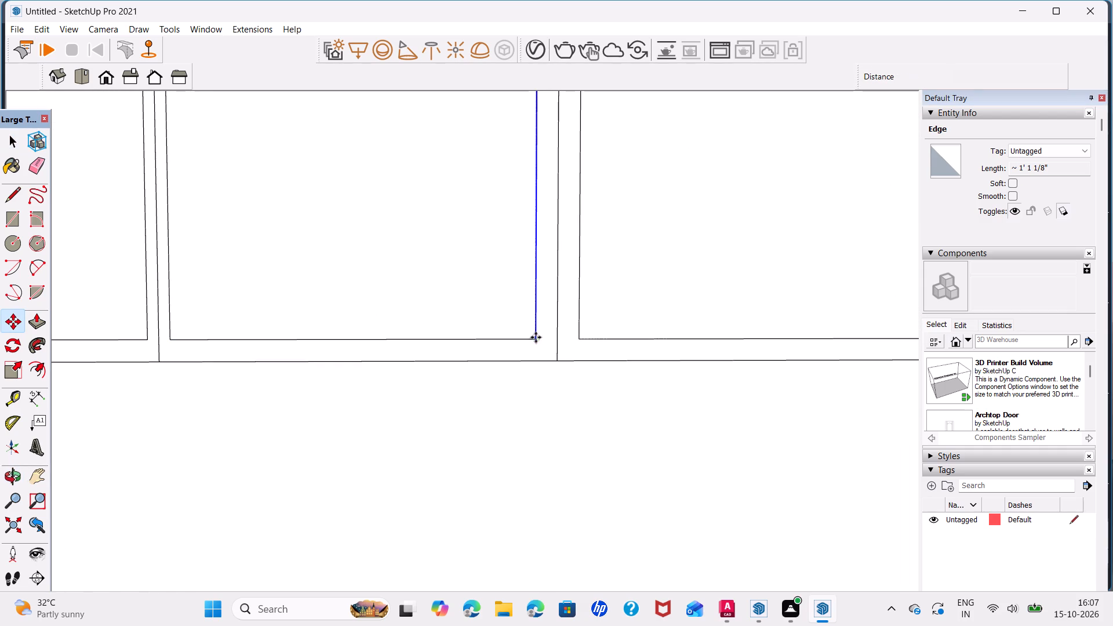
type("0.5")
key("Return")
key("space")
Move the third compartment's inset vertical edge nearest the second compartment 0.5" toward their shared divider.
left_click(580, 333)
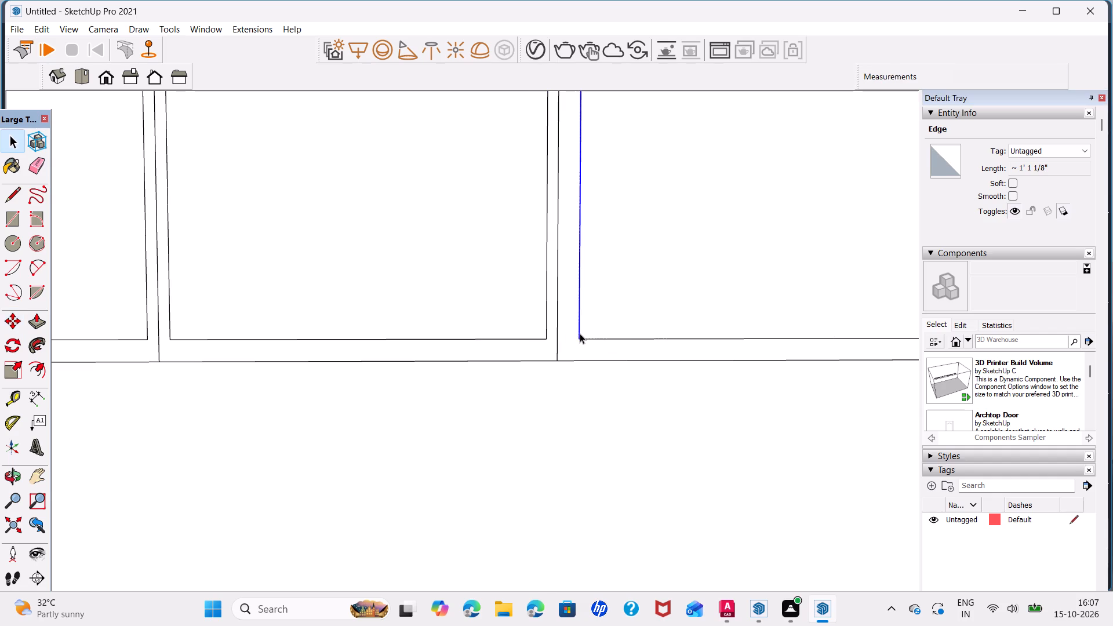
key("m")
left_click(579, 334)
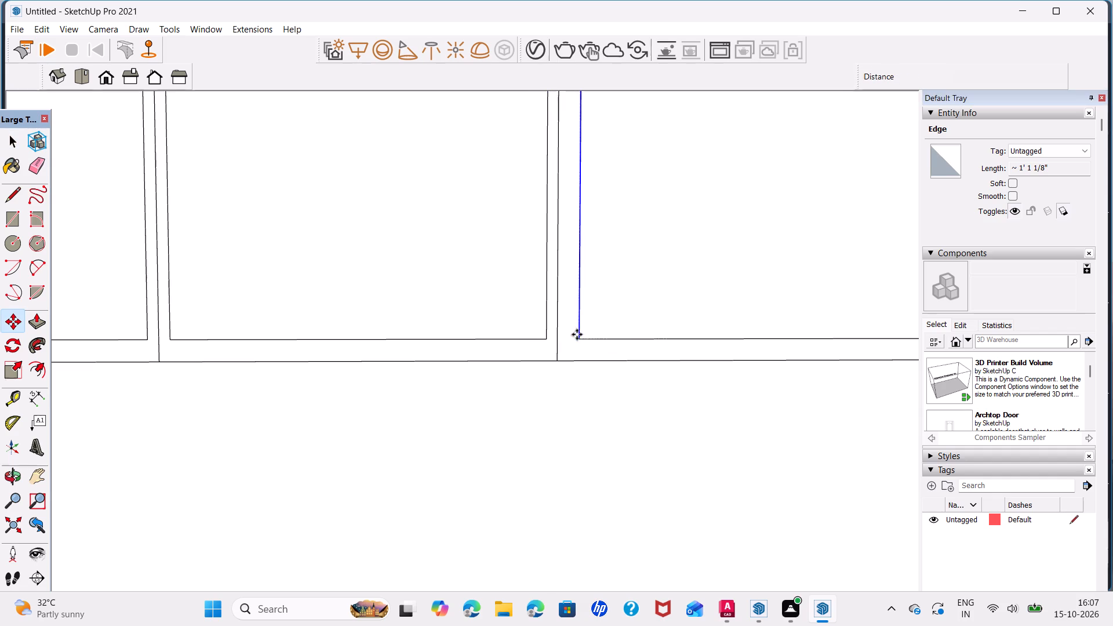
type("0.5")
key("Return")
key("space")
Move the third compartment's other inset vertical edge 0.5" toward the divider shared with the fourth compartment.
scroll(610, 315, "down", 2)
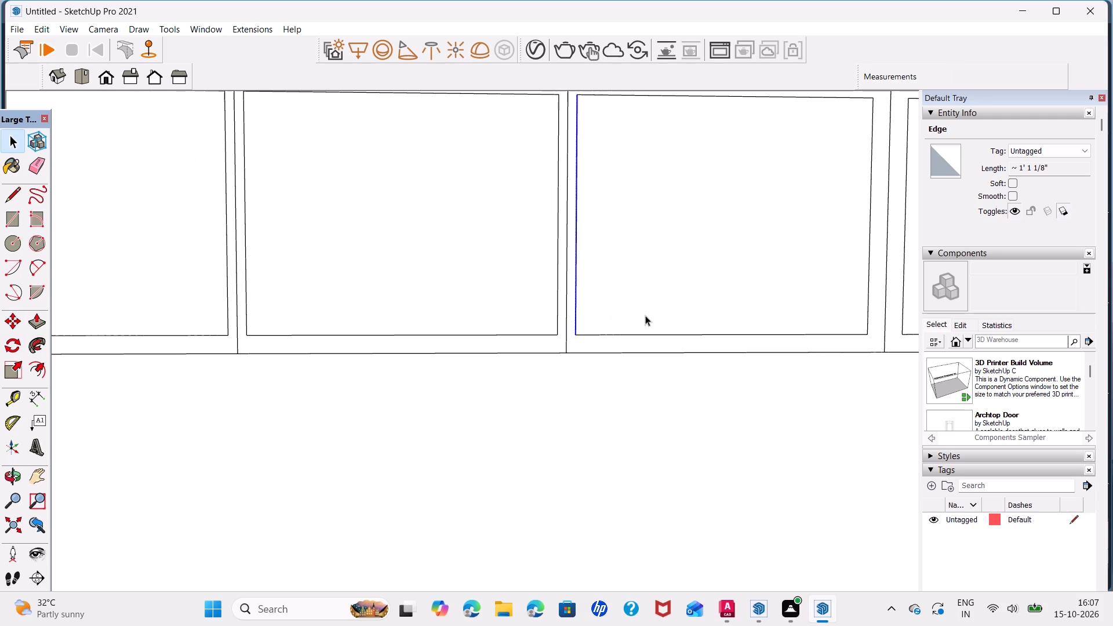
middle_click_drag(645, 315, 187, 322)
scroll(403, 333, "up", 3)
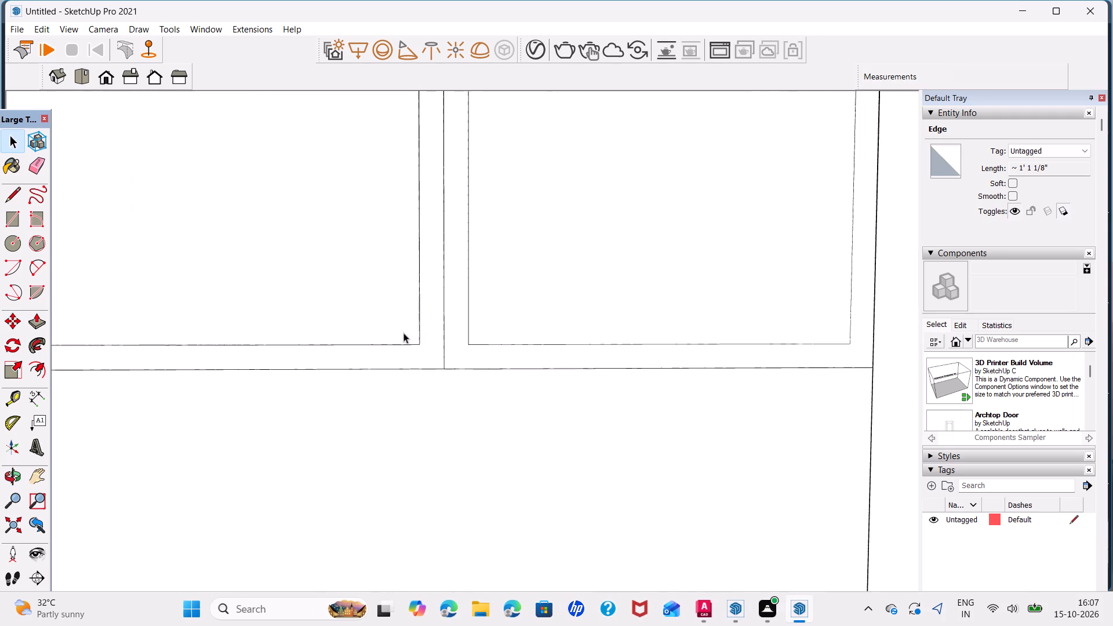
left_click(417, 340)
left_click(418, 339)
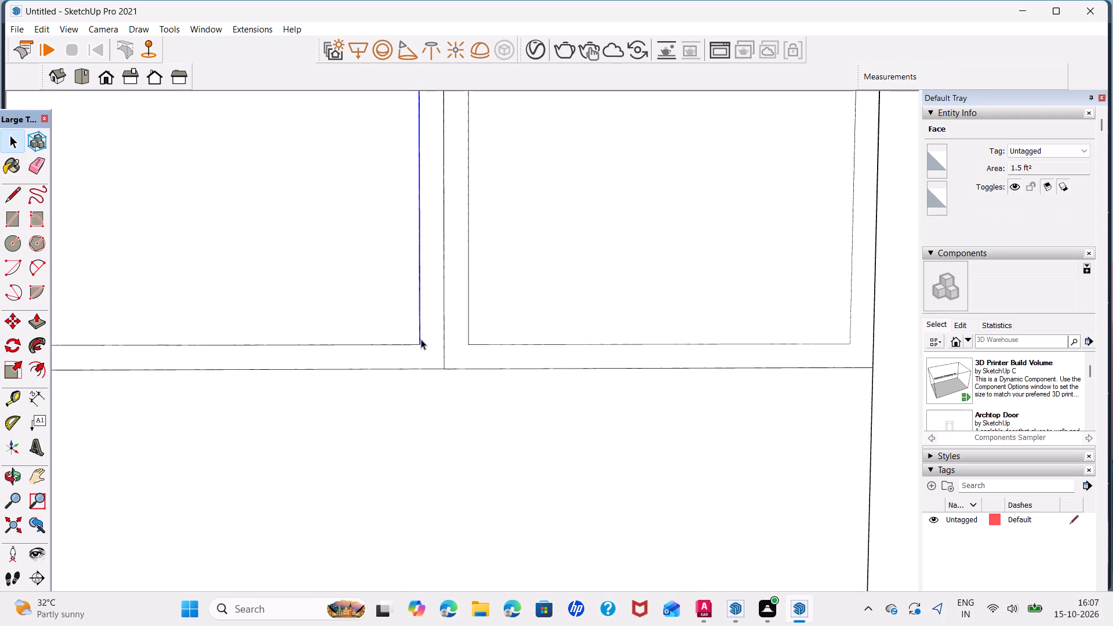
key("m")
left_click(419, 344)
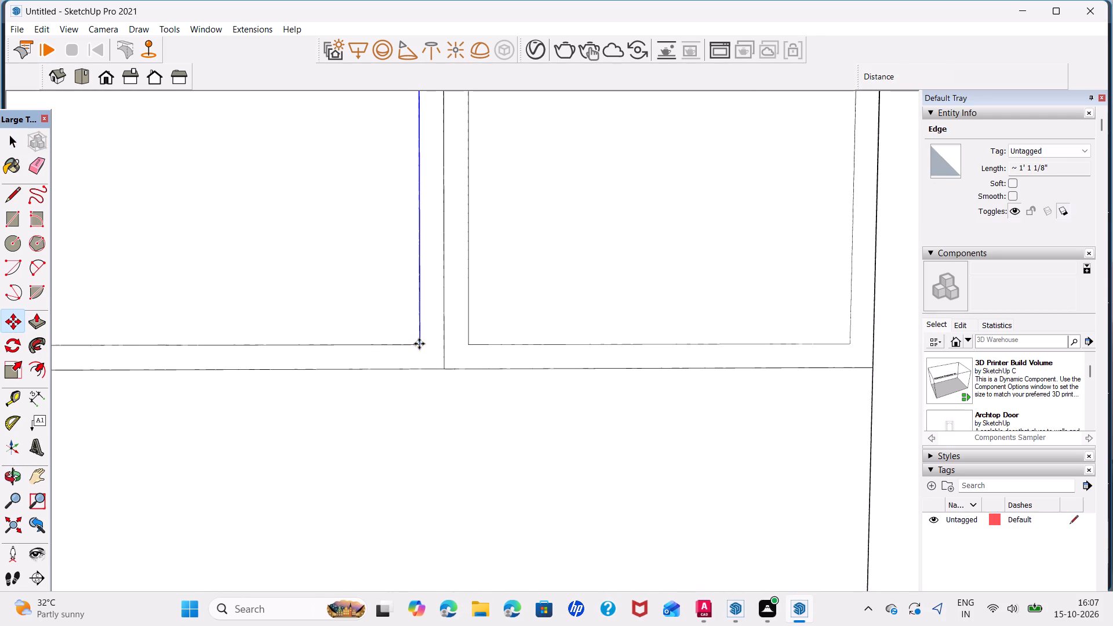
type("0.5")
key("Return")
key("space")
Move the fourth compartment's inset vertical edge nearest the third compartment 0.5" toward their shared divider.
left_click(466, 339)
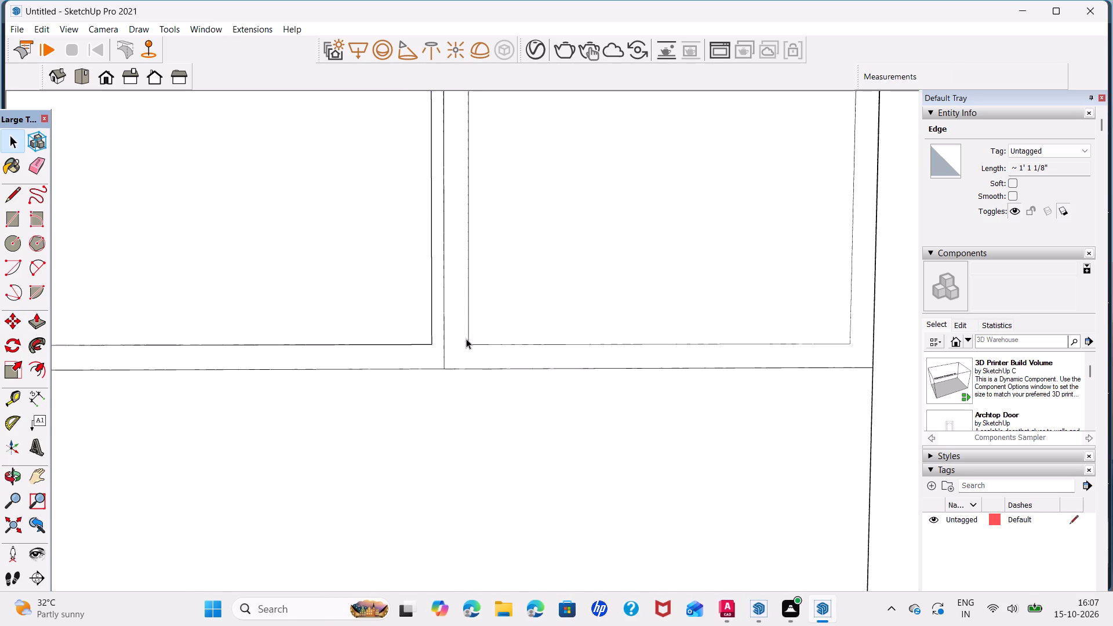
left_click(467, 340)
scroll(467, 340, "up", 3)
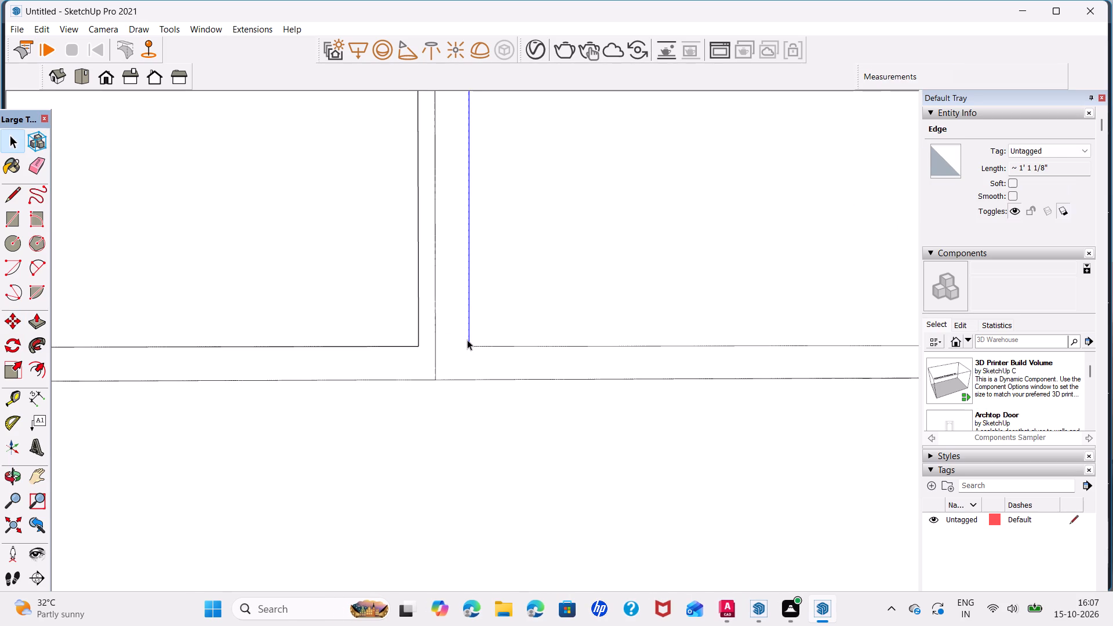
key("m")
left_click(470, 344)
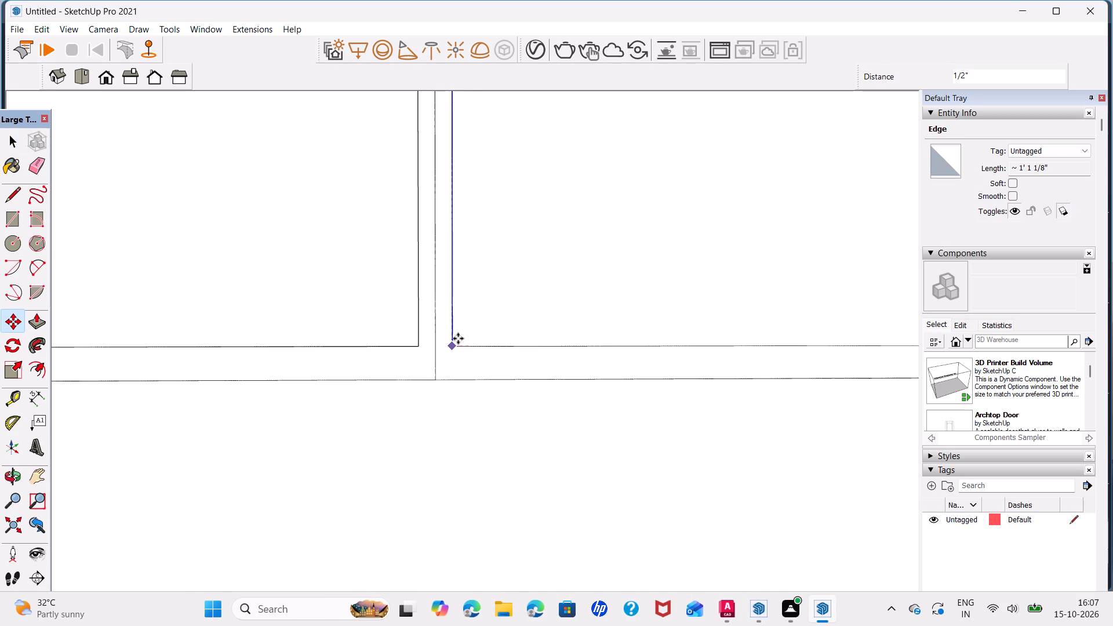
type("0.5")
key("Return")
key("space")
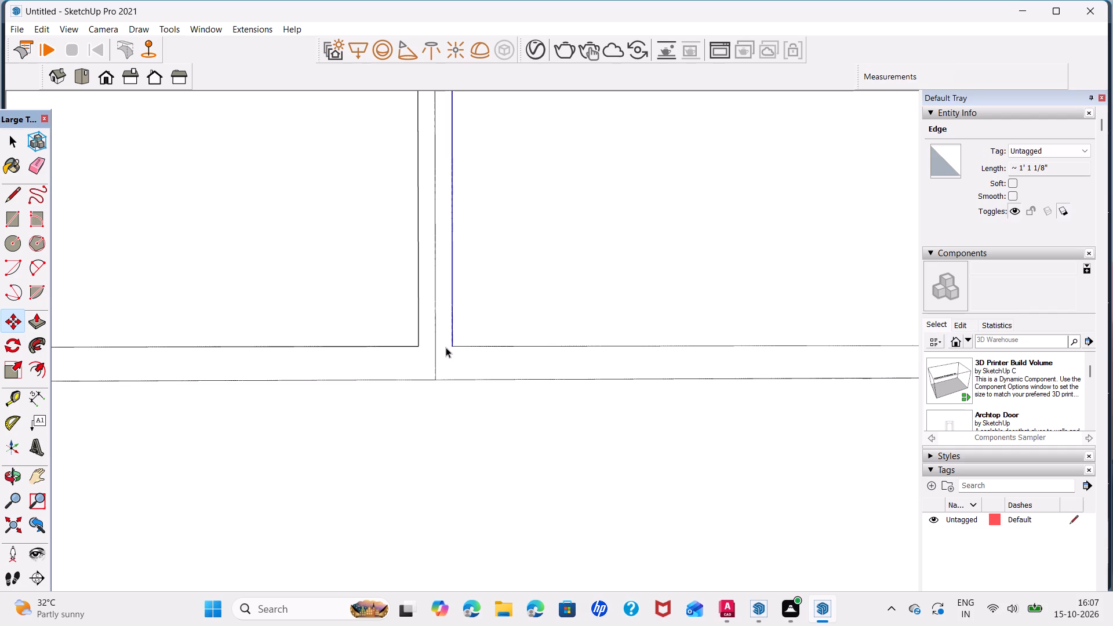
Delete the three vertical divider lines between the inset compartments so the surrounding frame forms one continuous face.
left_click(438, 344)
left_click(436, 343)
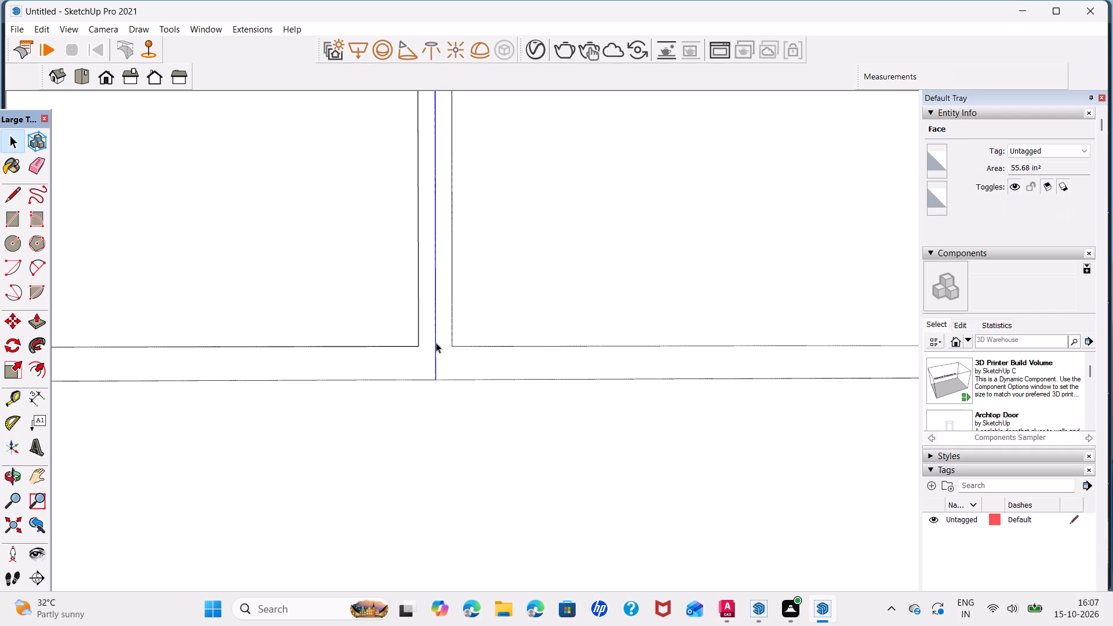
key("Delete")
scroll(448, 338, "down", 7)
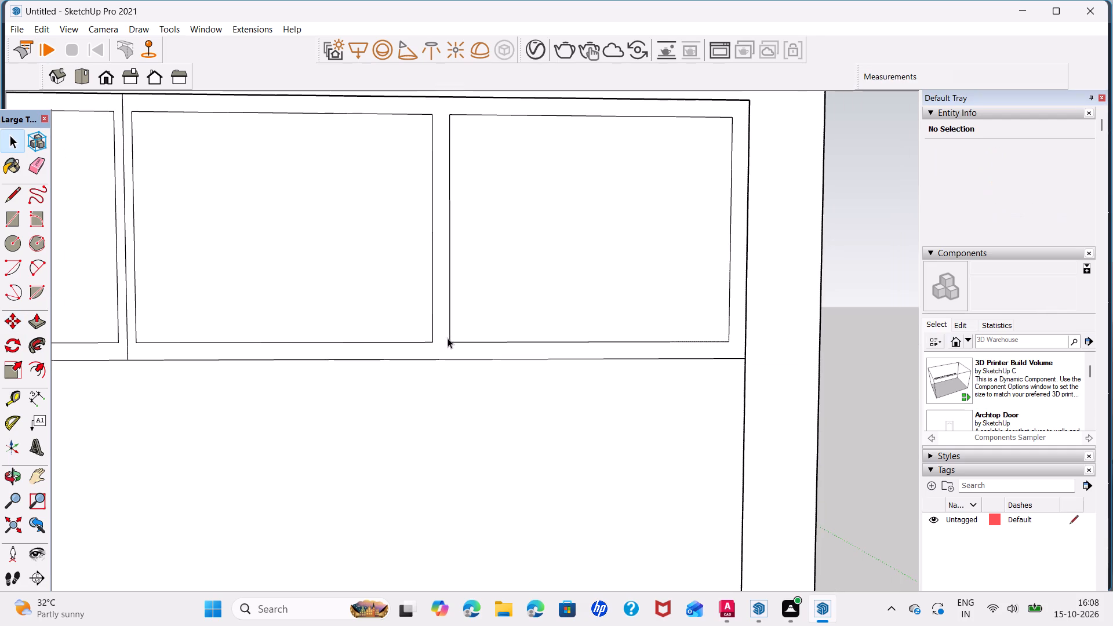
left_click(126, 344)
key("Delete")
scroll(257, 315, "down", 5)
middle_click_drag(248, 298, 510, 306)
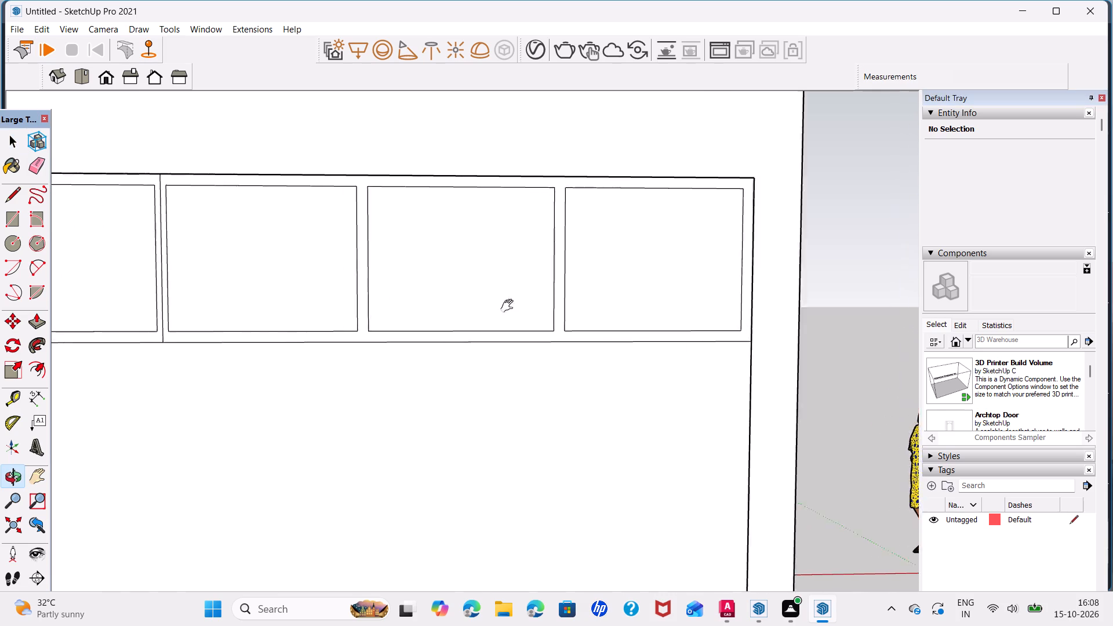
middle_click_drag(510, 306, 765, 308)
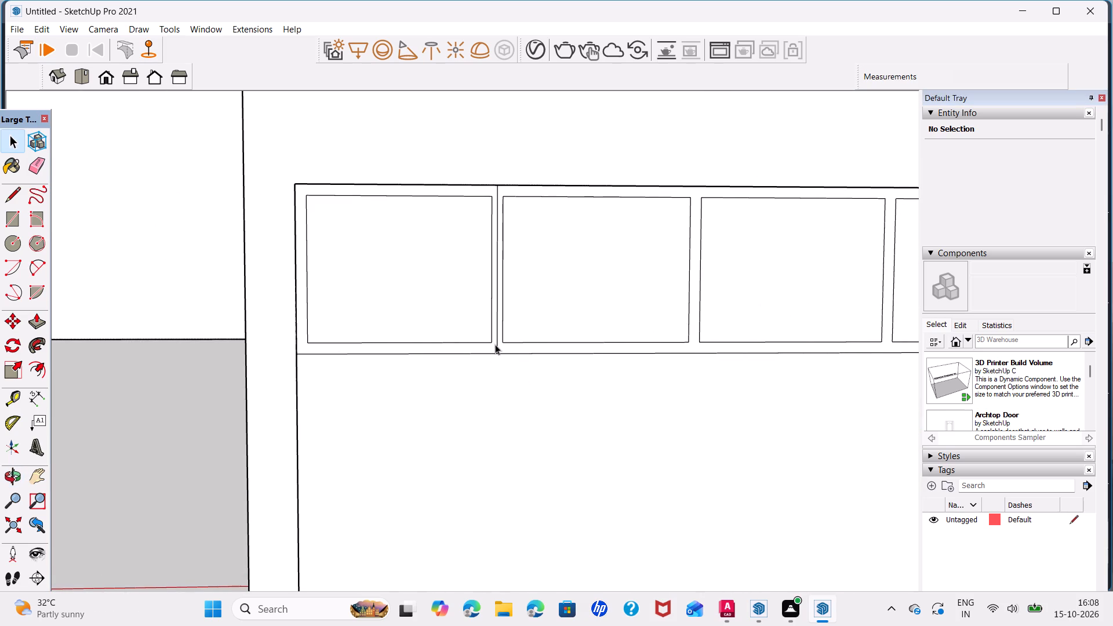
left_click(496, 345)
key("Delete")
Push/Pull the frame face around the four top compartments outward by 1'.
left_click(496, 345)
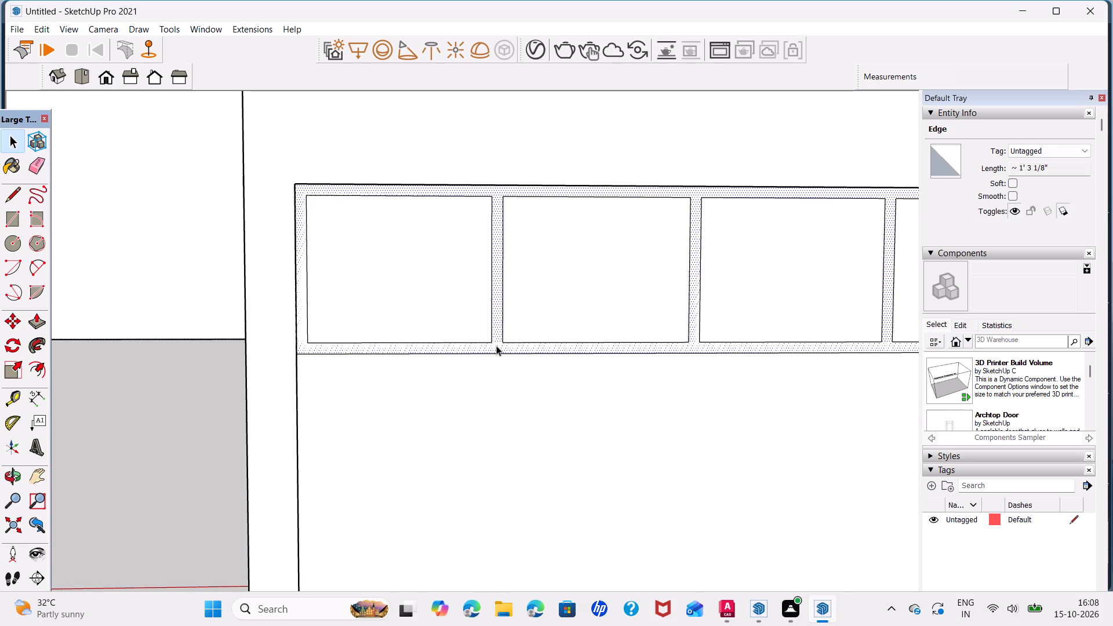
key("p")
left_click(496, 345)
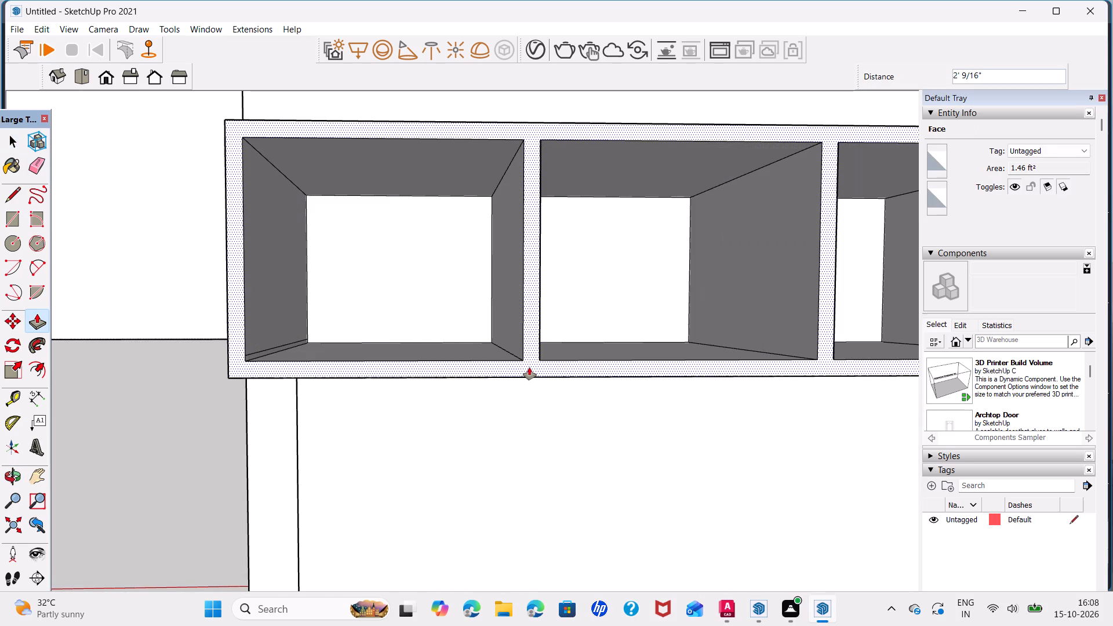
key("1")
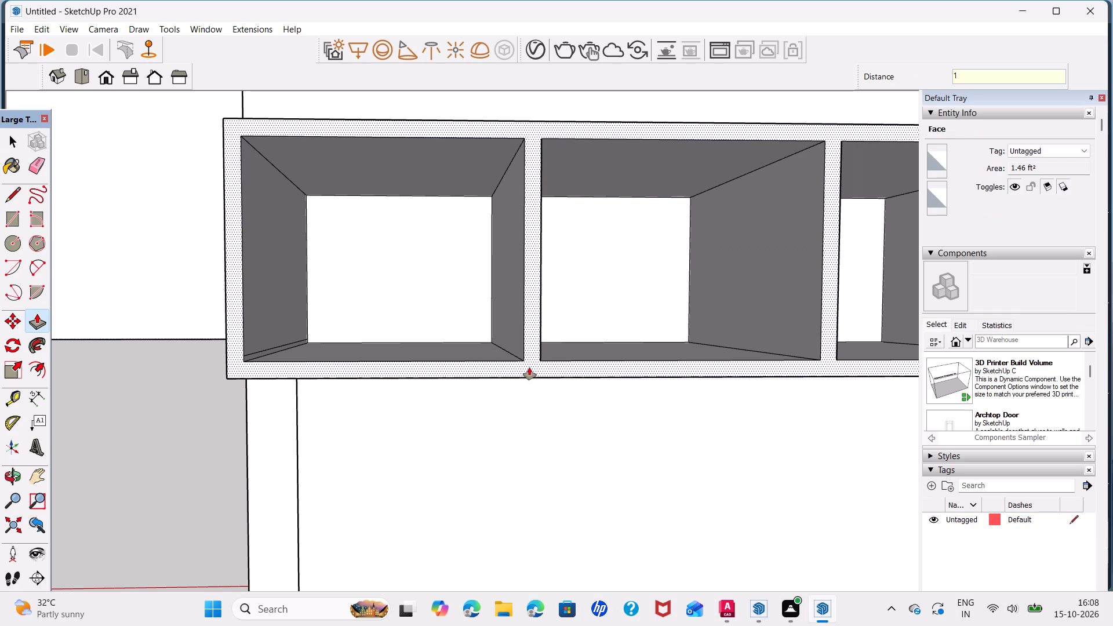
key("apostrophe")
key("Return")
key("space")
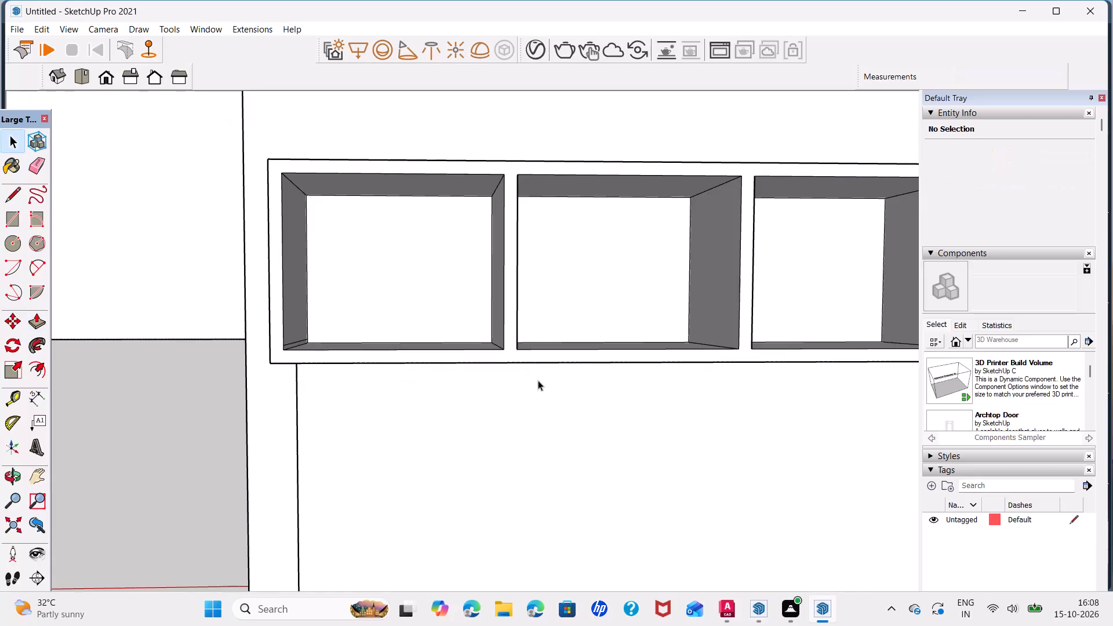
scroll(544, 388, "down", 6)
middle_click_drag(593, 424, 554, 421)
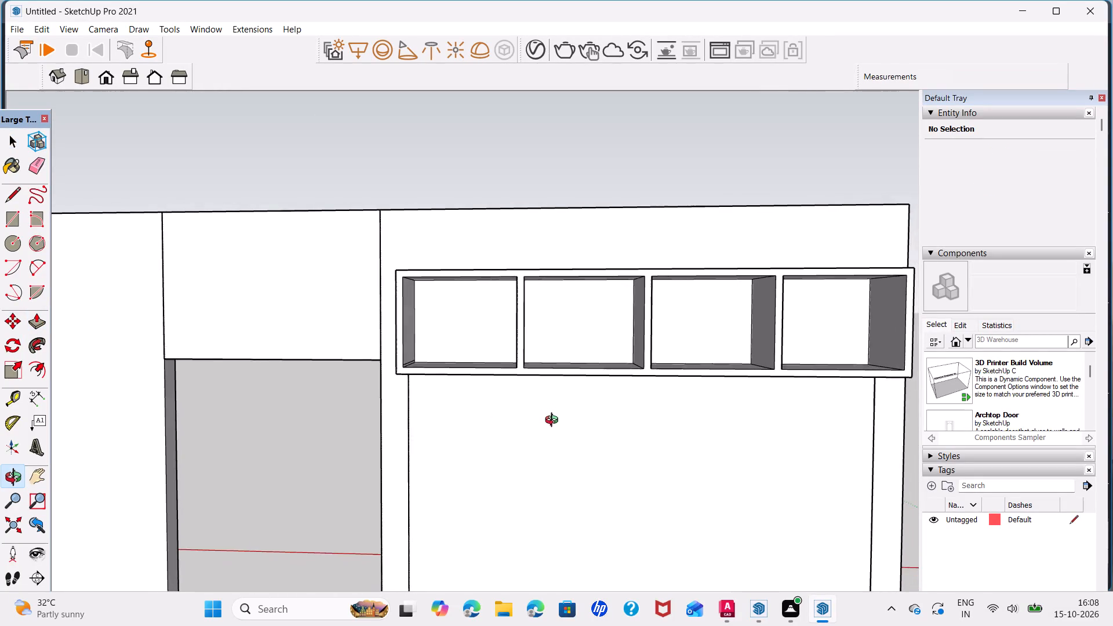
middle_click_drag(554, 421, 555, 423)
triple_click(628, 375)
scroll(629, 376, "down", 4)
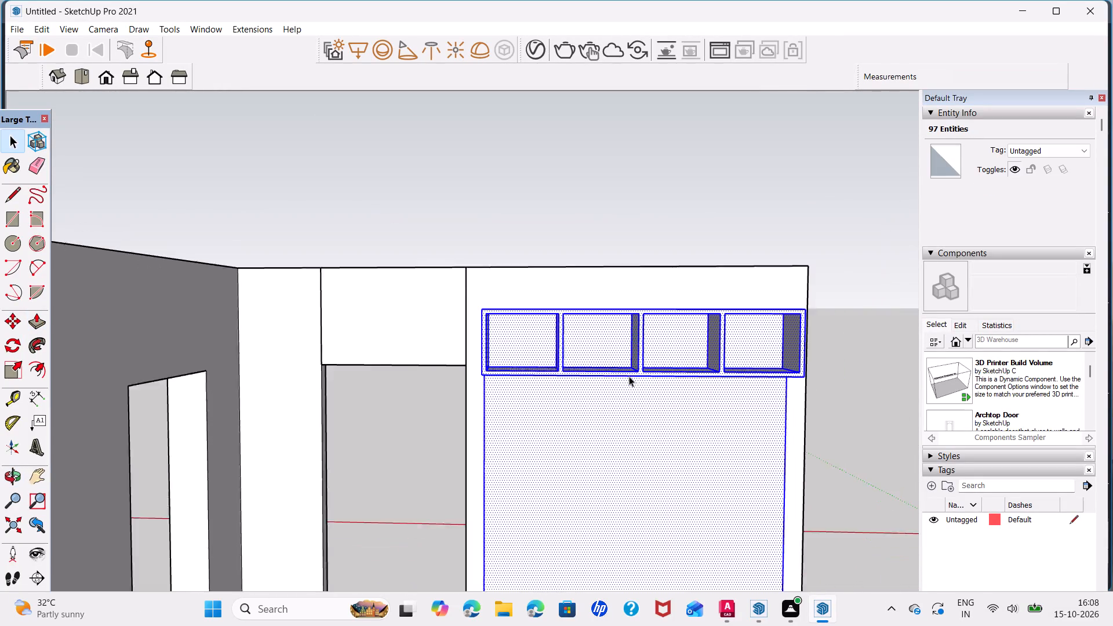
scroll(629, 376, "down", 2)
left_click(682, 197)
Draw a 6' by 1" rectangle along the bottom of the large wall unit panel, starting from its lower corner nearest the doorway.
scroll(641, 402, "down", 3)
middle_click_drag(642, 415, 640, 387)
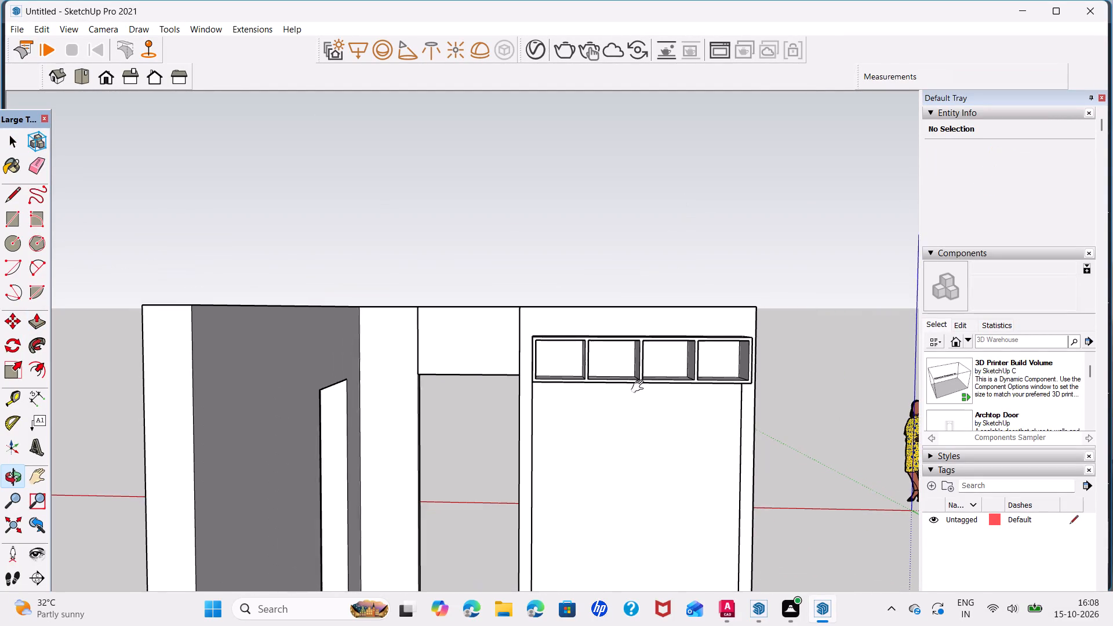
middle_click_drag(640, 387, 605, 259)
scroll(544, 461, "up", 3)
scroll(544, 461, "down", 2)
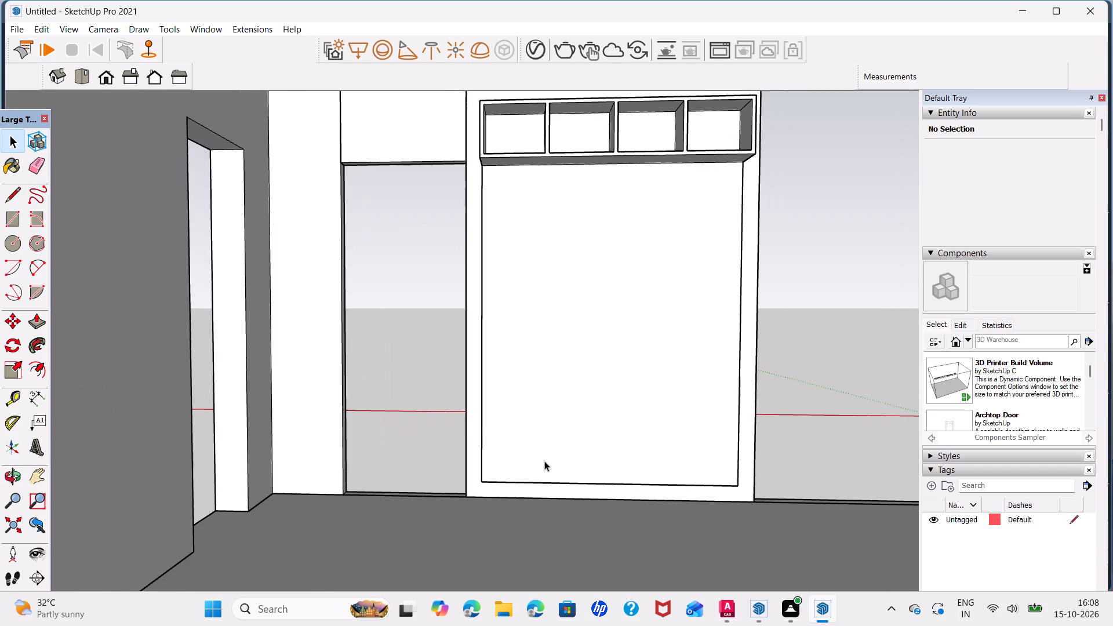
middle_click_drag(538, 459, 540, 481)
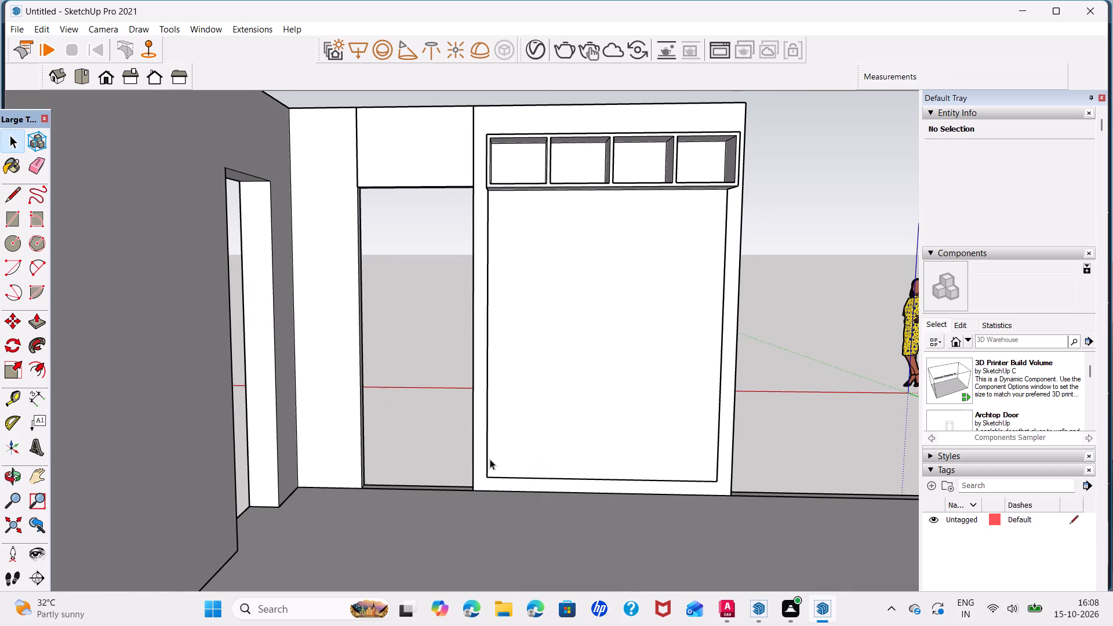
scroll(486, 461, "up", 1)
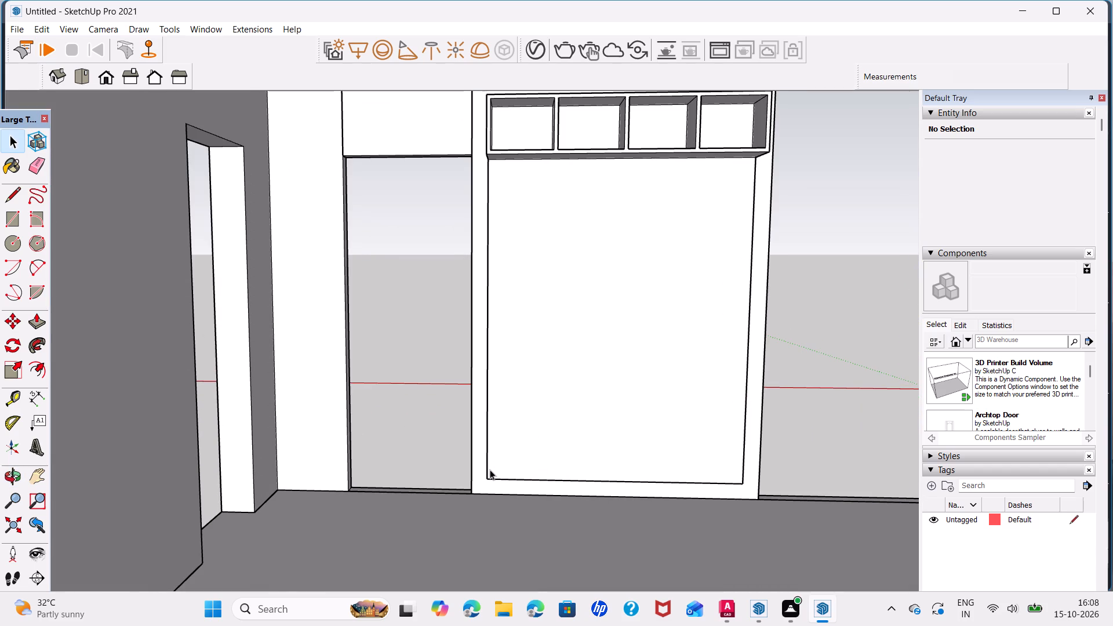
key("r")
left_click(489, 478)
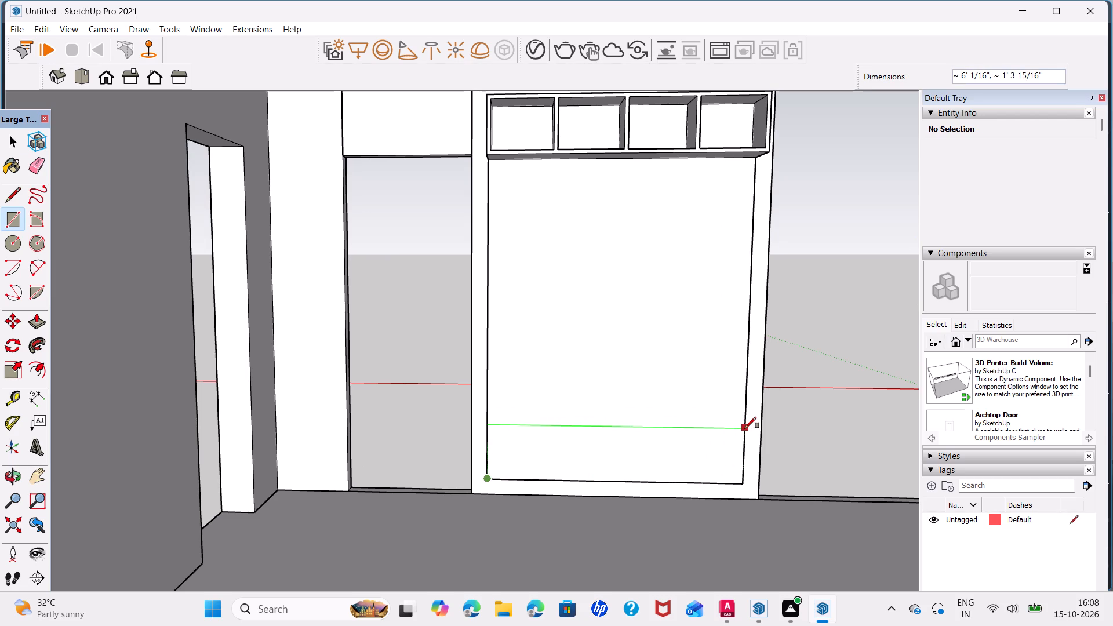
type("6'")
key("comma")
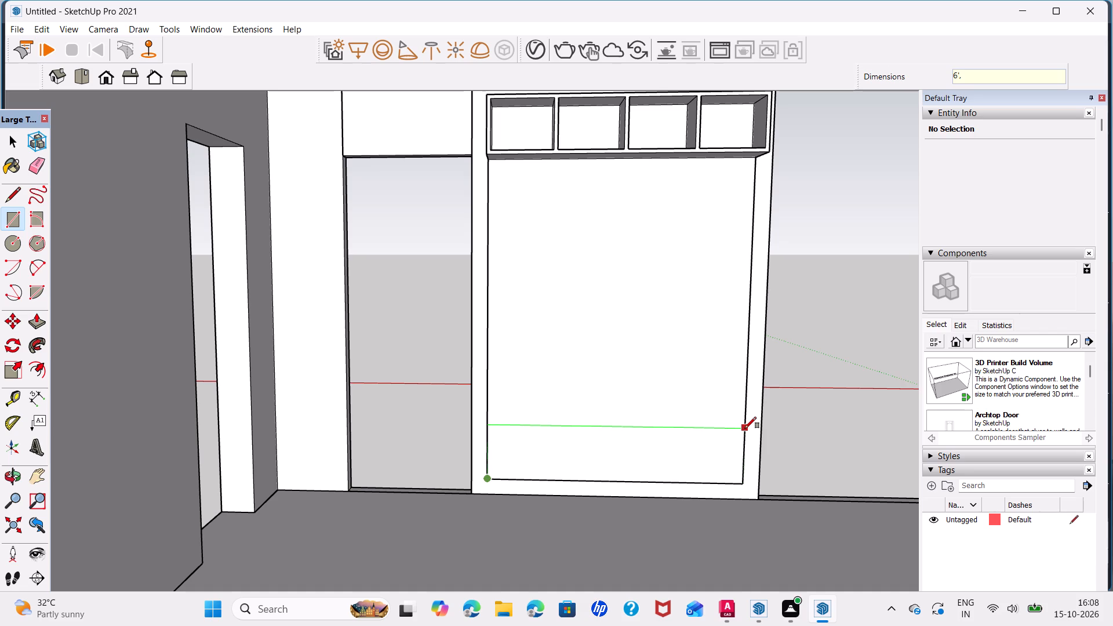
key("1")
type(",6")
key("Return")
key("space")
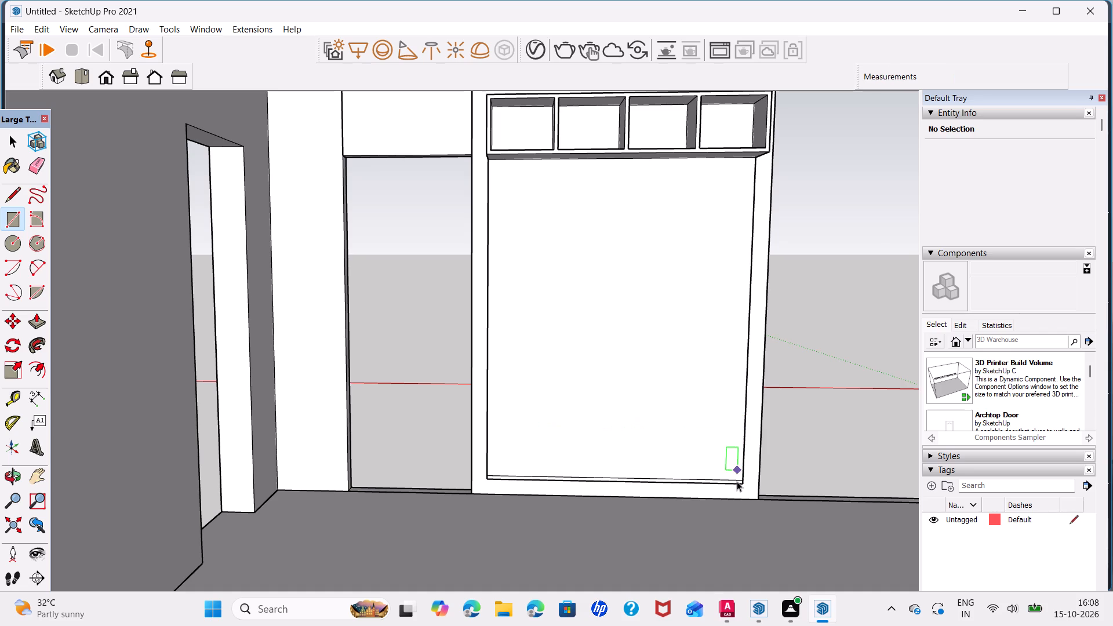
Move the upper edge of the thin bottom strip 1' up the panel.
scroll(739, 487, "up", 11)
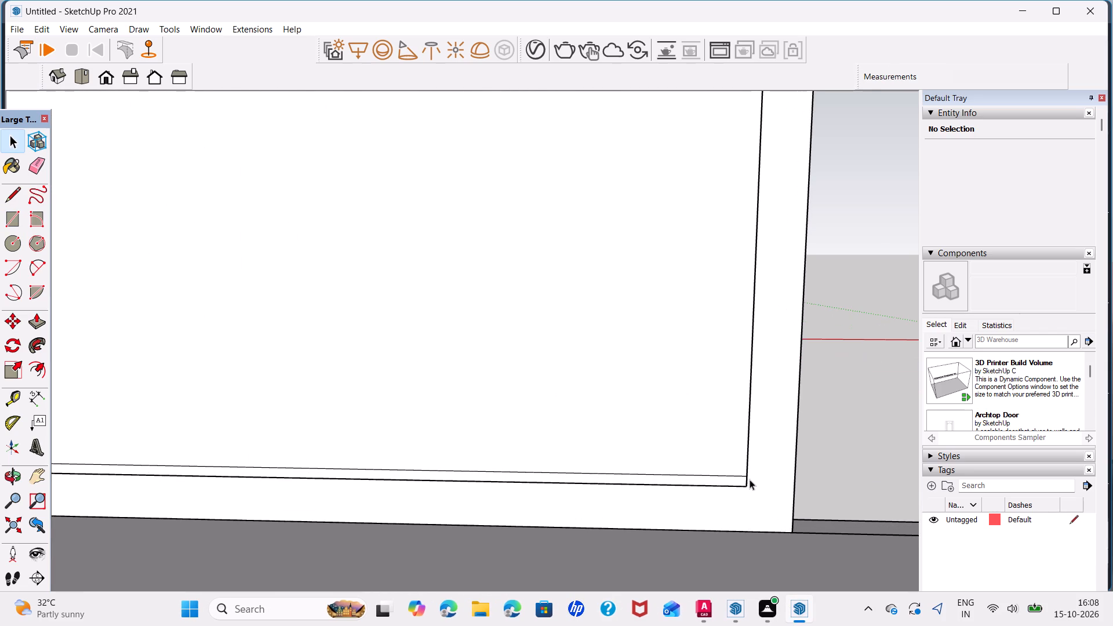
left_click(741, 475)
key("m")
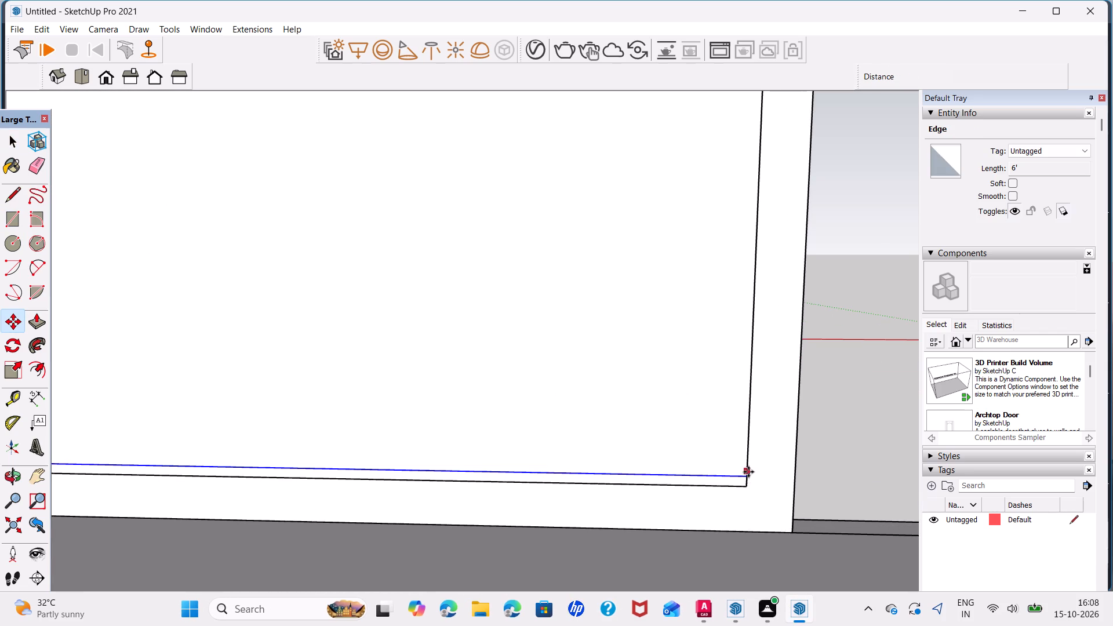
left_click(746, 479)
key("1")
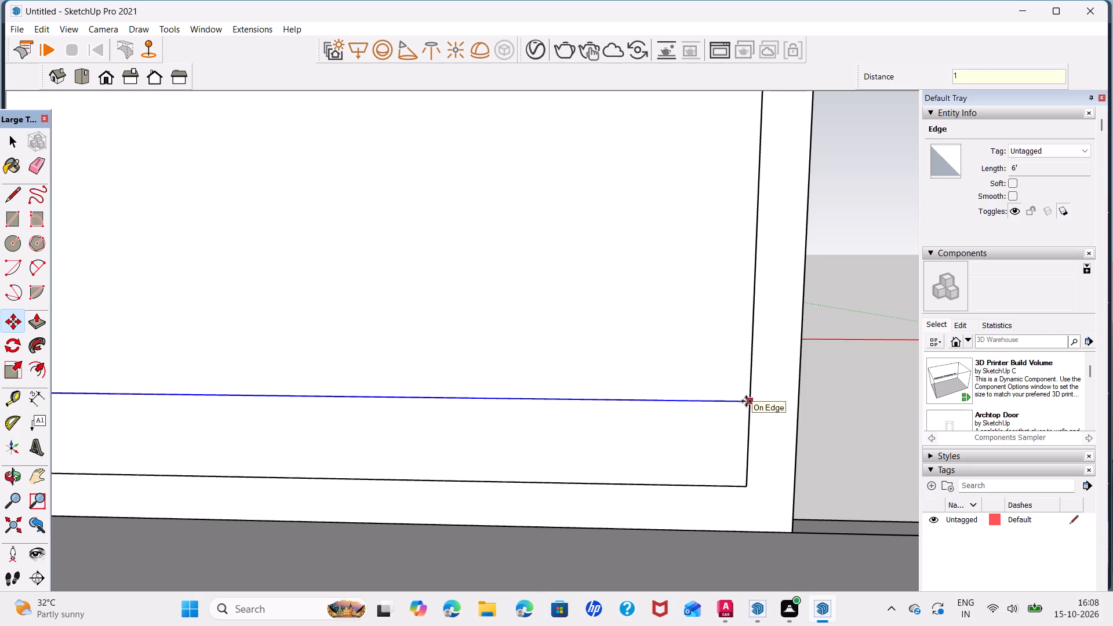
key("apostrophe")
key("Return")
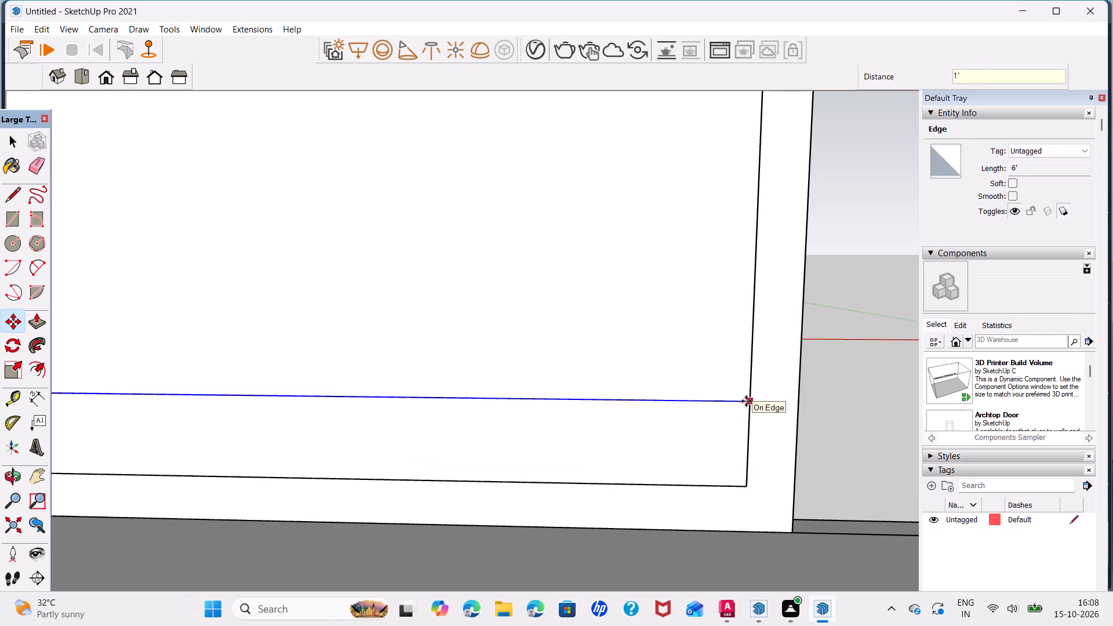
key("space")
Copy the bottom band's short end edge nearest the doorway 6' along the band, dividing the distance into 3 equal compartments.
scroll(723, 386, "down", 4)
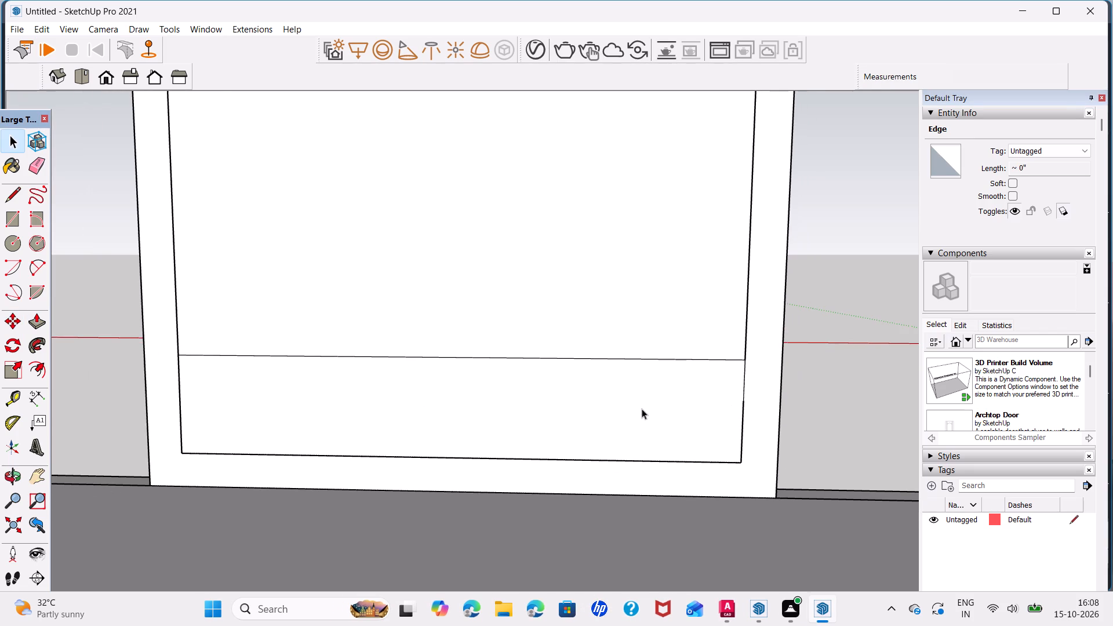
scroll(638, 404, "down", 1)
middle_click_drag(638, 404, 797, 385)
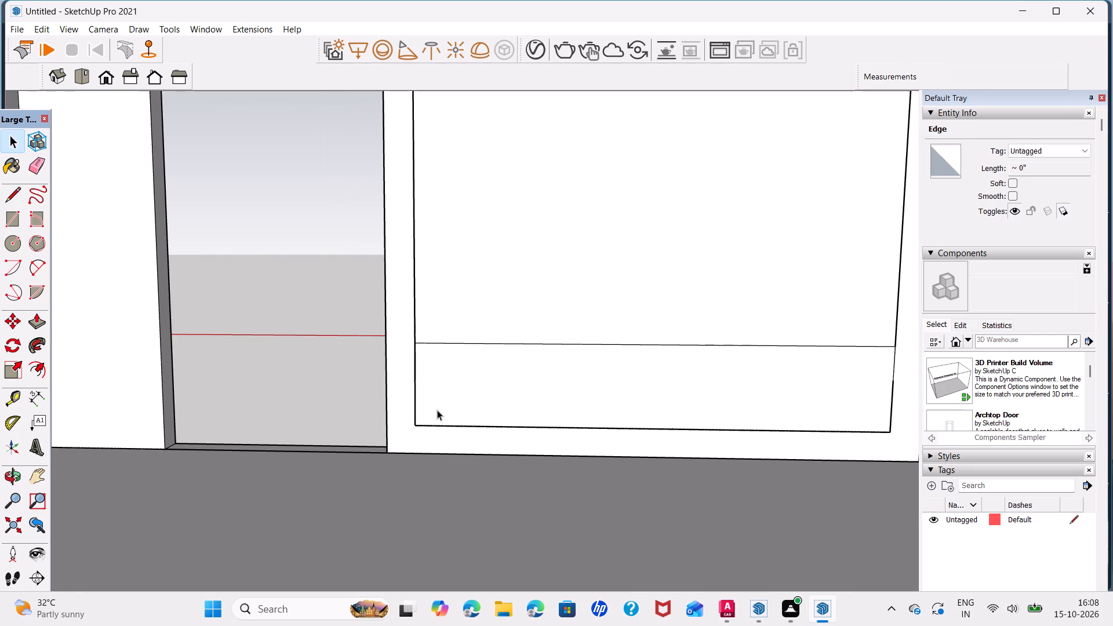
scroll(436, 409, "up", 4)
left_click(403, 409)
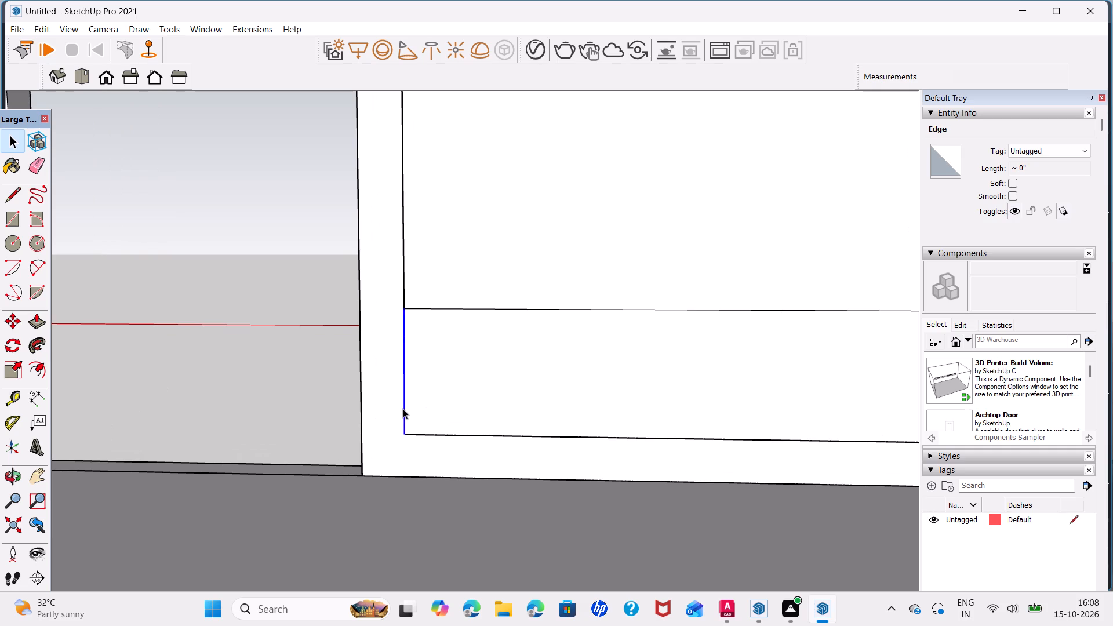
key("m")
left_click(405, 434)
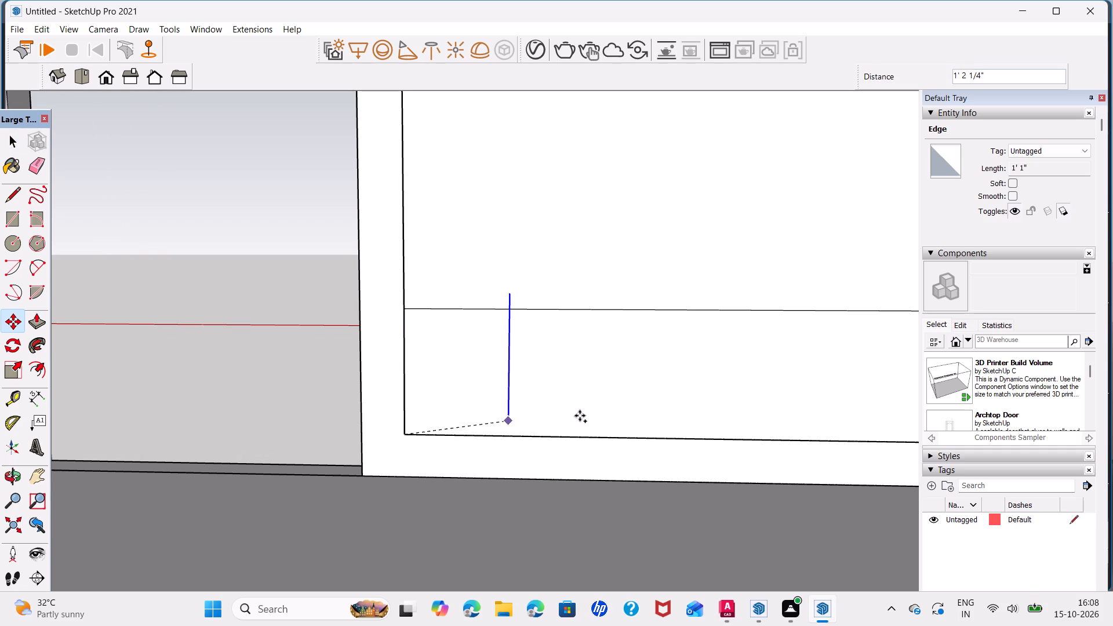
scroll(613, 421, "down", 5)
middle_click_drag(702, 438, 469, 403)
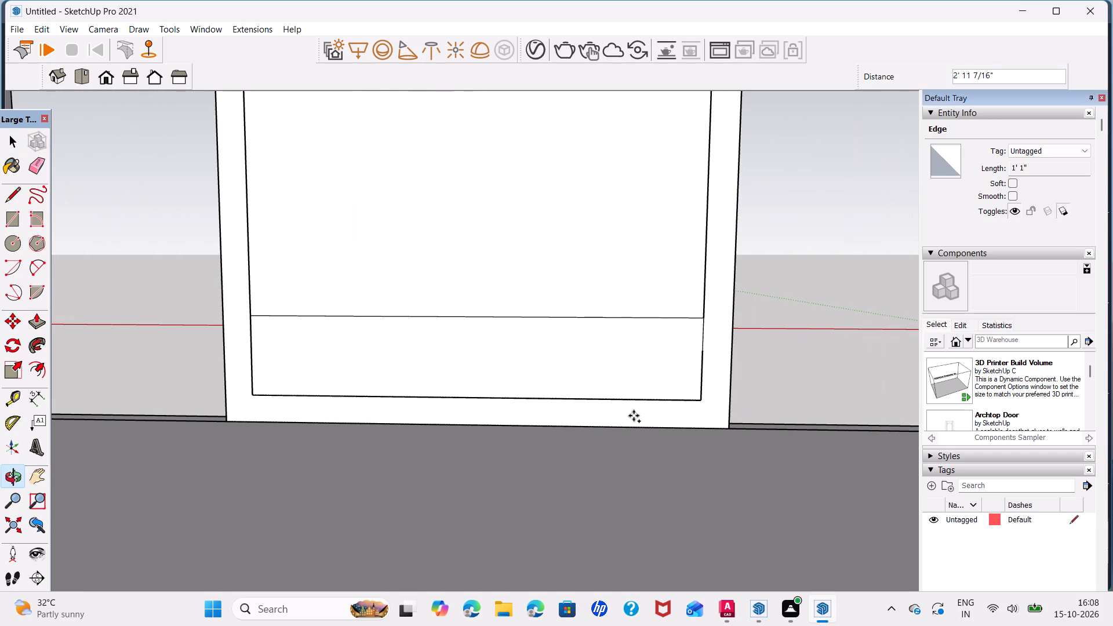
left_click(697, 397)
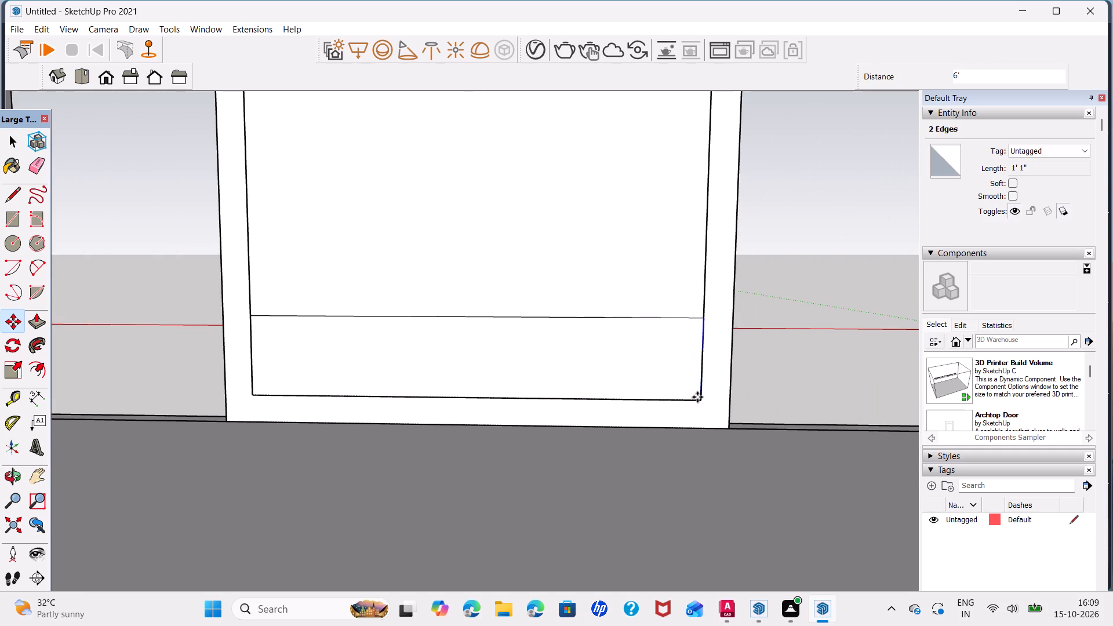
key("slash")
key("3")
key("Return")
key("space")
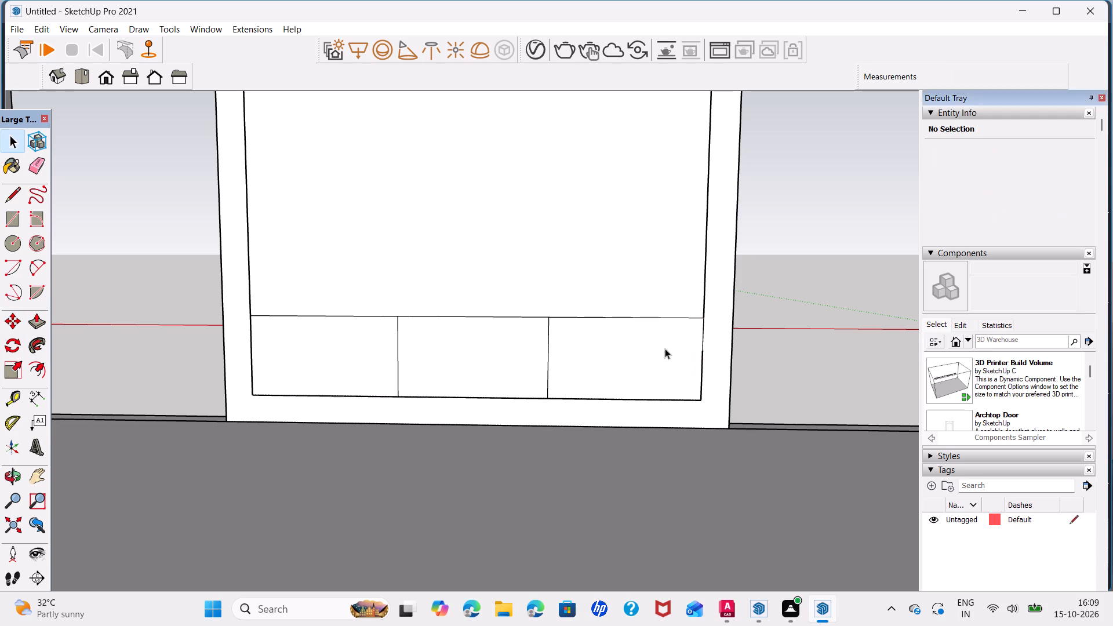
Offset the outline of the bottom compartment nearest the doorway inward by 1".
scroll(401, 359, "up", 3)
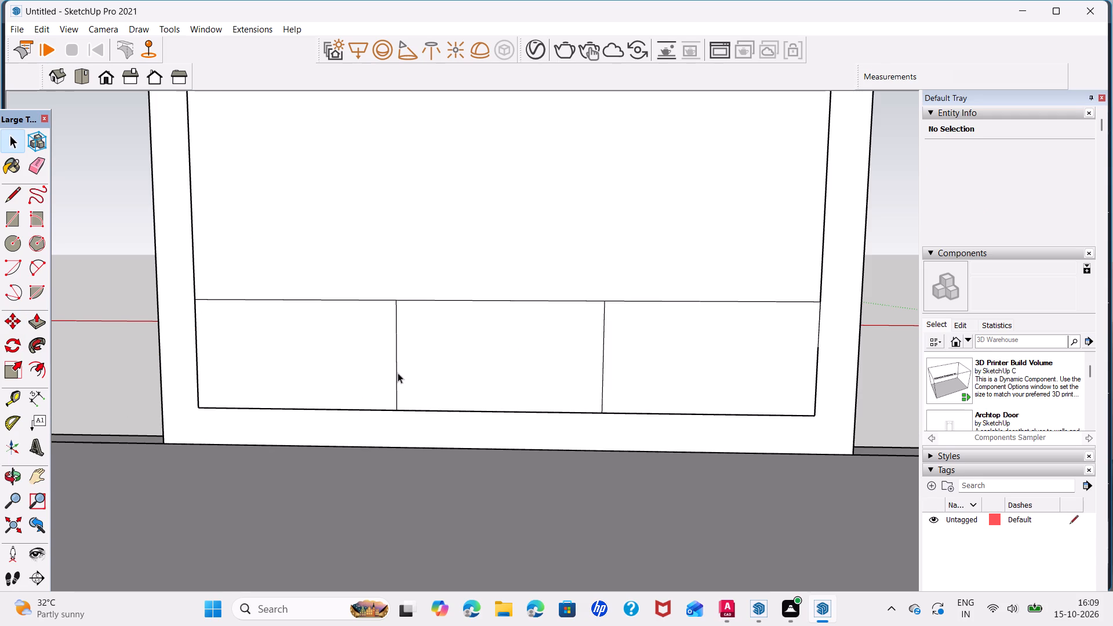
left_click(398, 373)
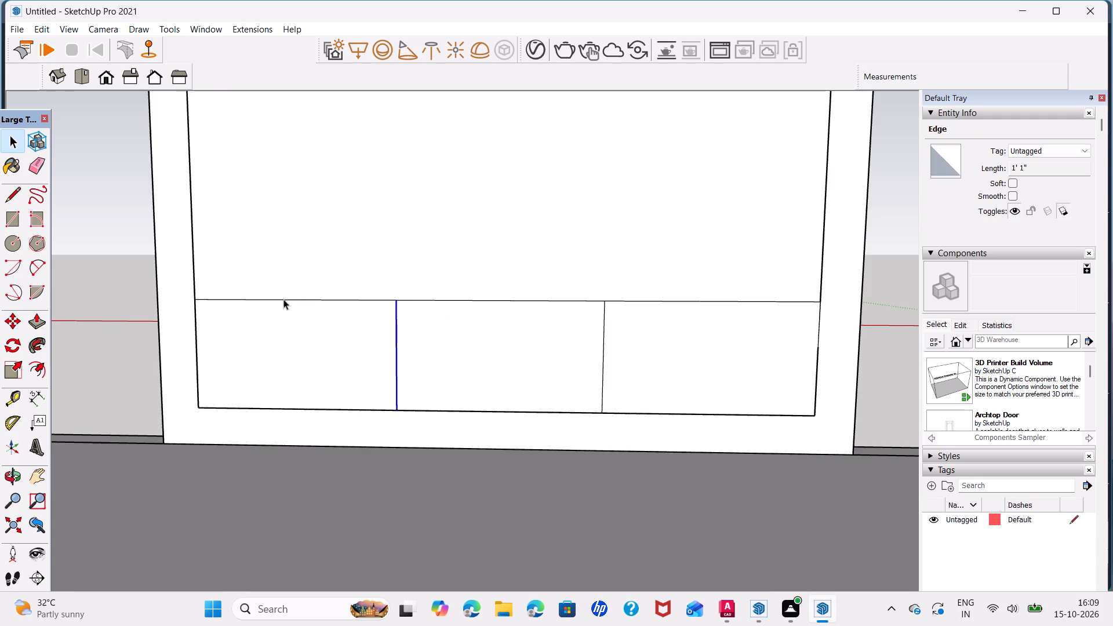
left_click(45, 370)
left_click(219, 377)
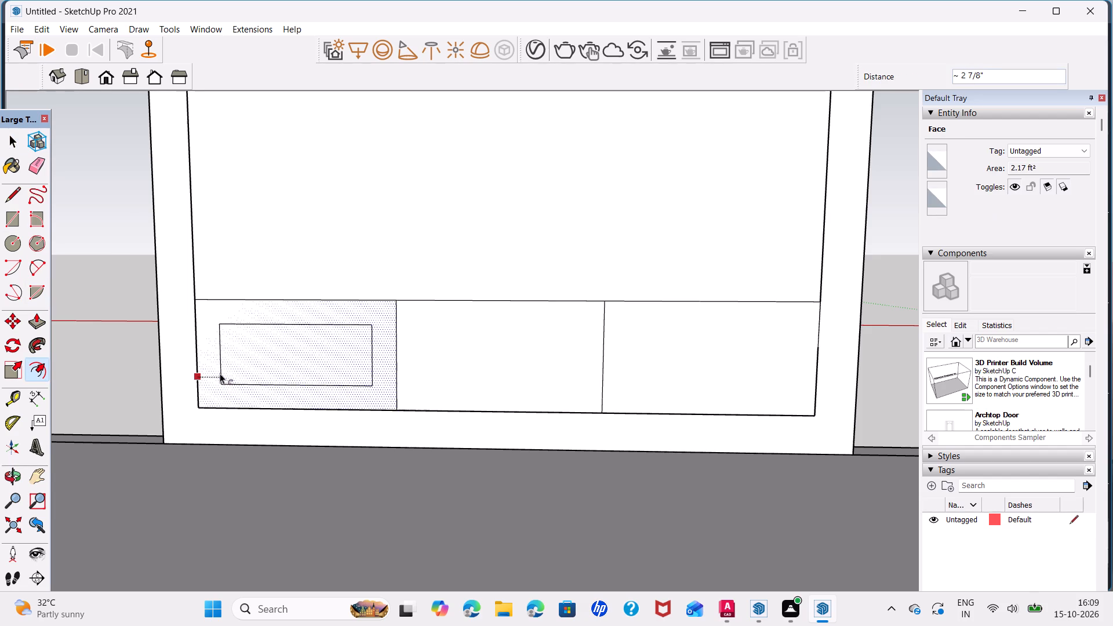
key("1")
key("Return")
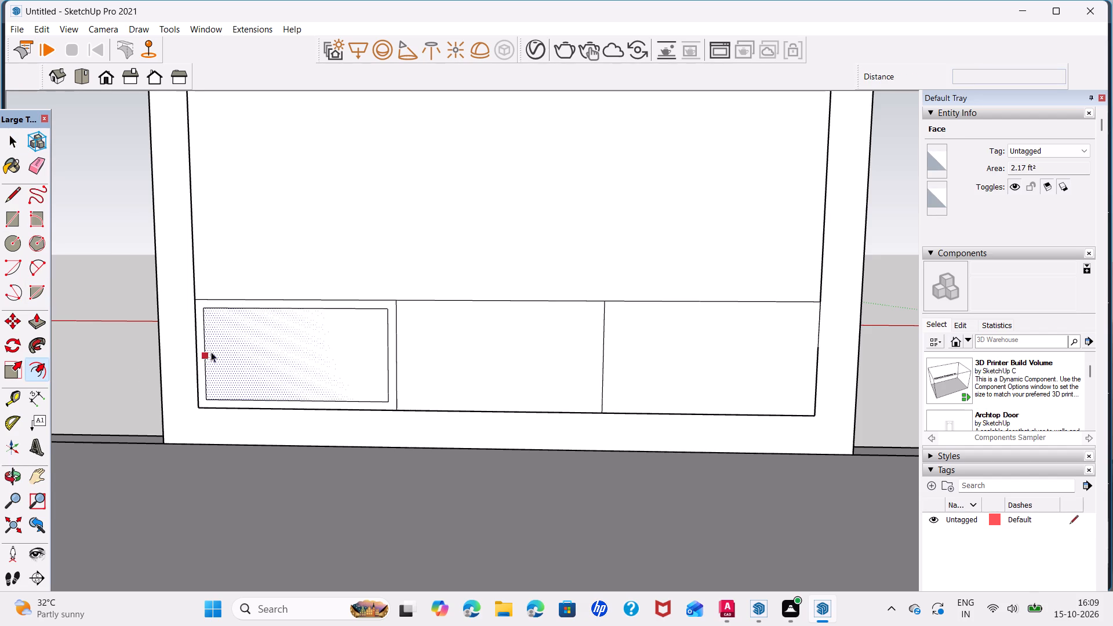
key("space")
Offset the outline of the middle bottom compartment inward by 1".
left_click(437, 372)
left_click(33, 365)
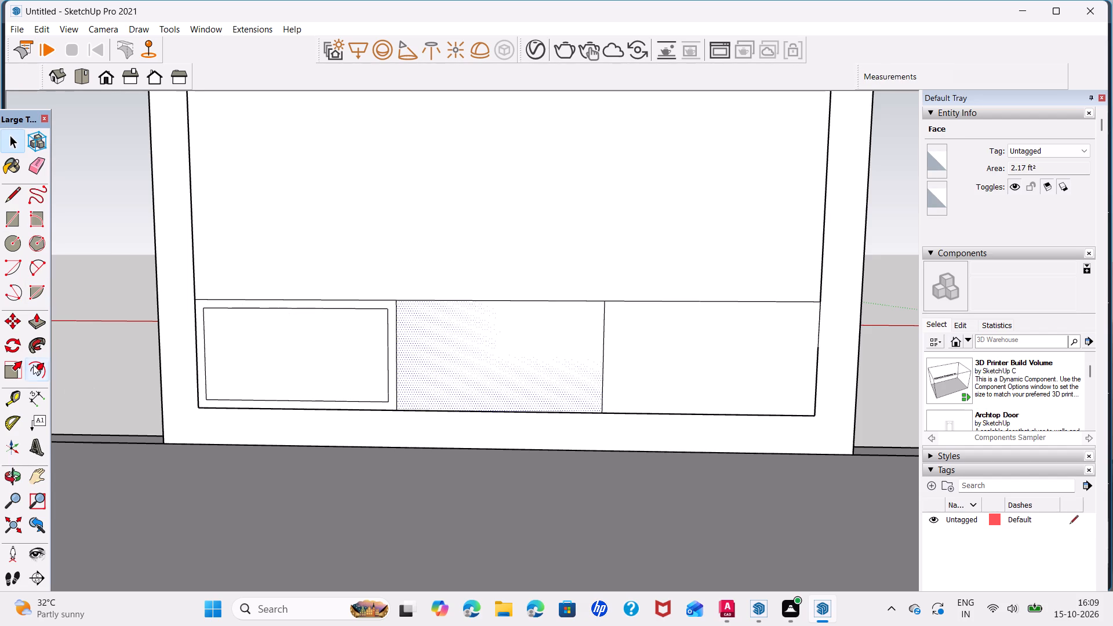
left_click(395, 379)
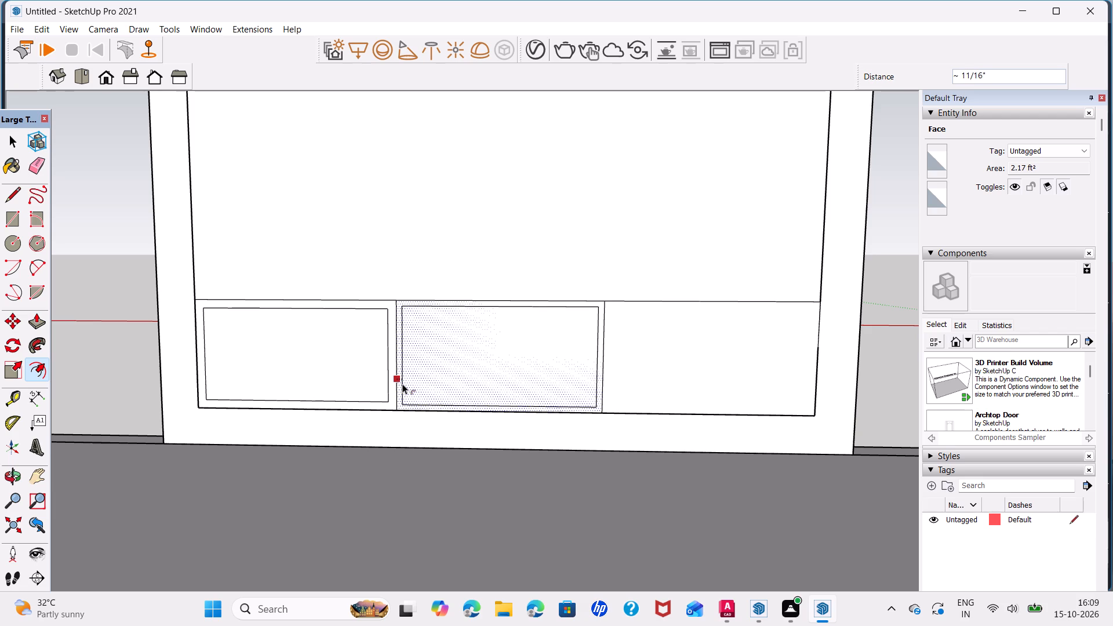
key("1")
key("Return")
key("space")
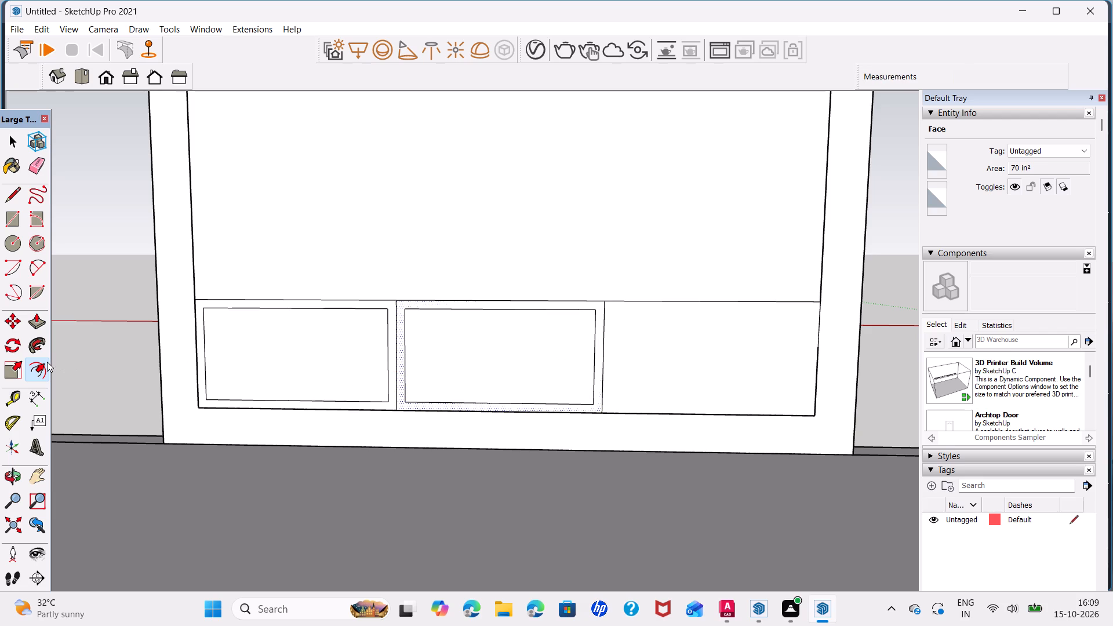
Offset the outline of the bottom compartment farthest from the doorway inward by 1".
left_click(752, 380)
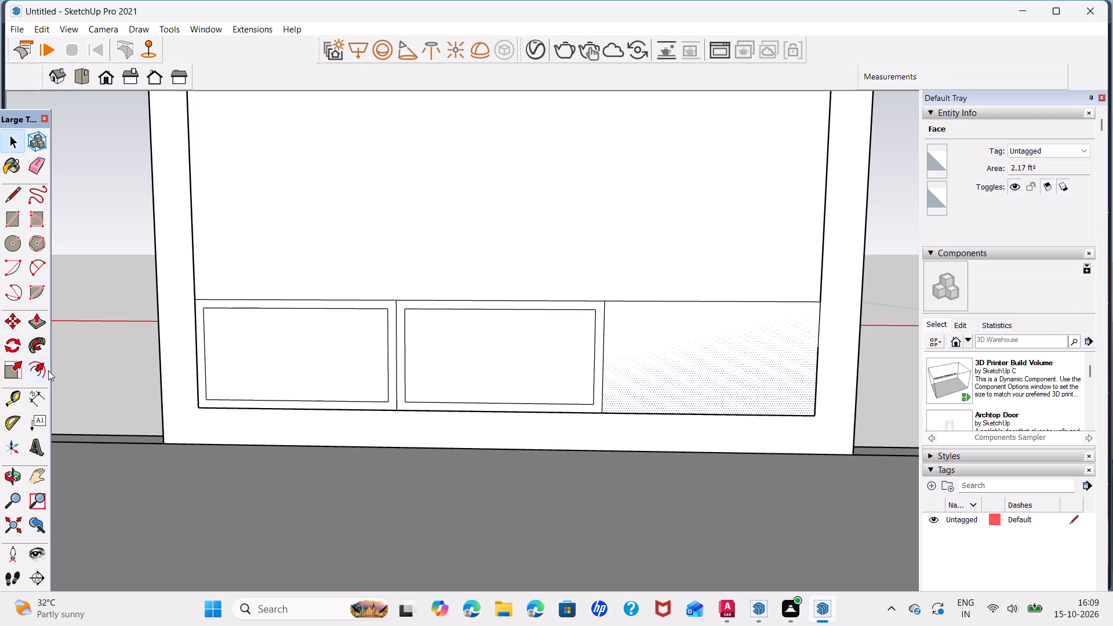
left_click(39, 366)
left_click(617, 365)
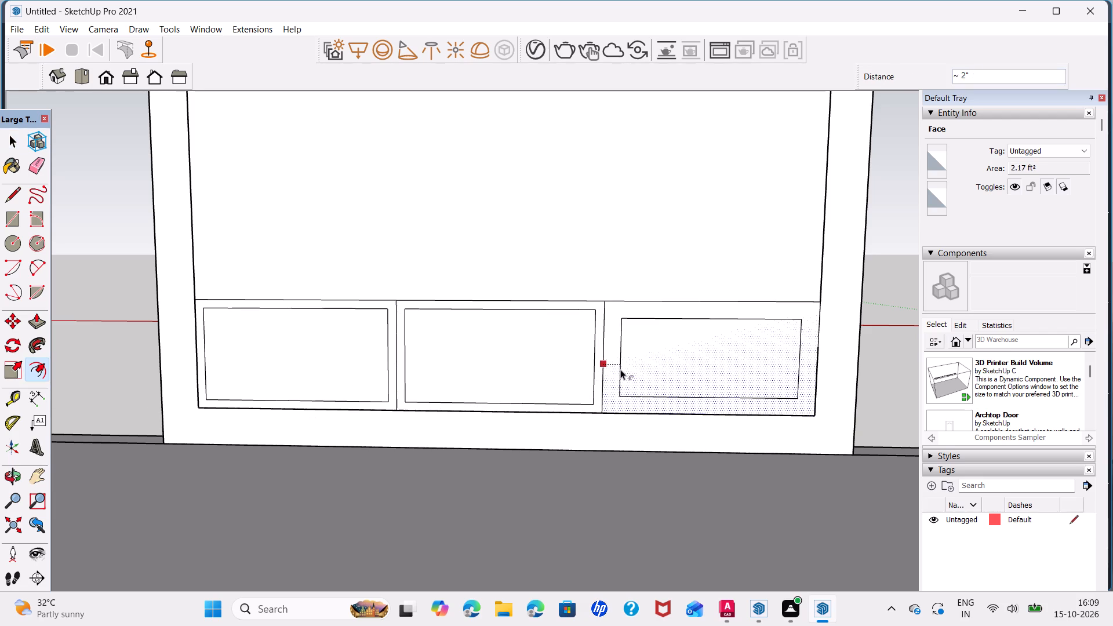
key("1")
key("Return")
key("space")
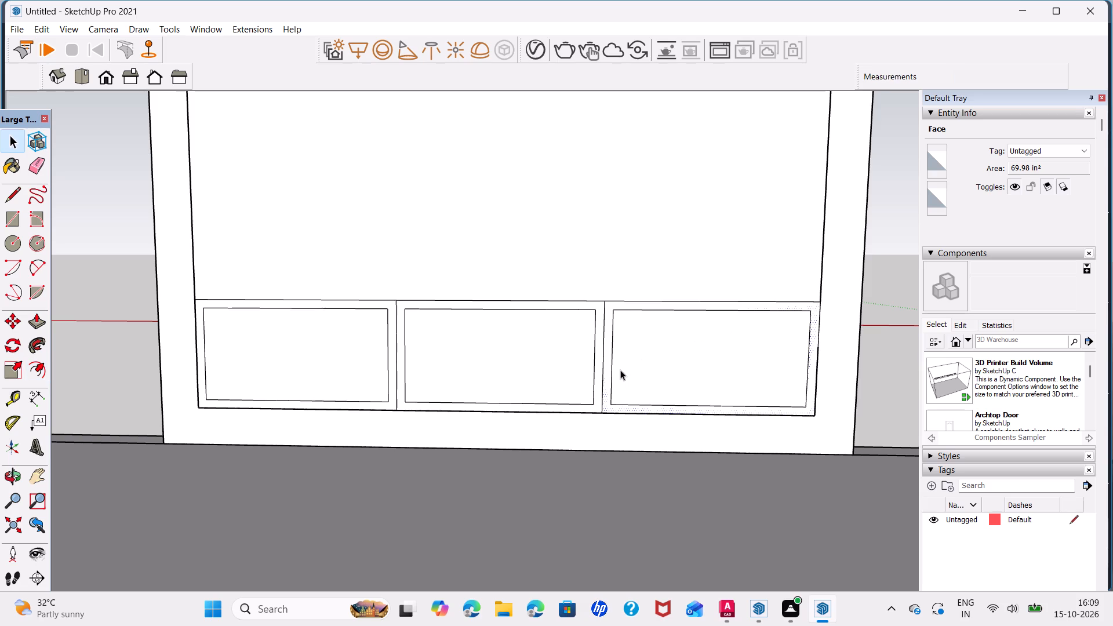
Move the farthest compartment's inset edge beside the divider 0.5" toward the divider it shares with the middle compartment.
scroll(585, 376, "up", 5)
left_click(628, 409)
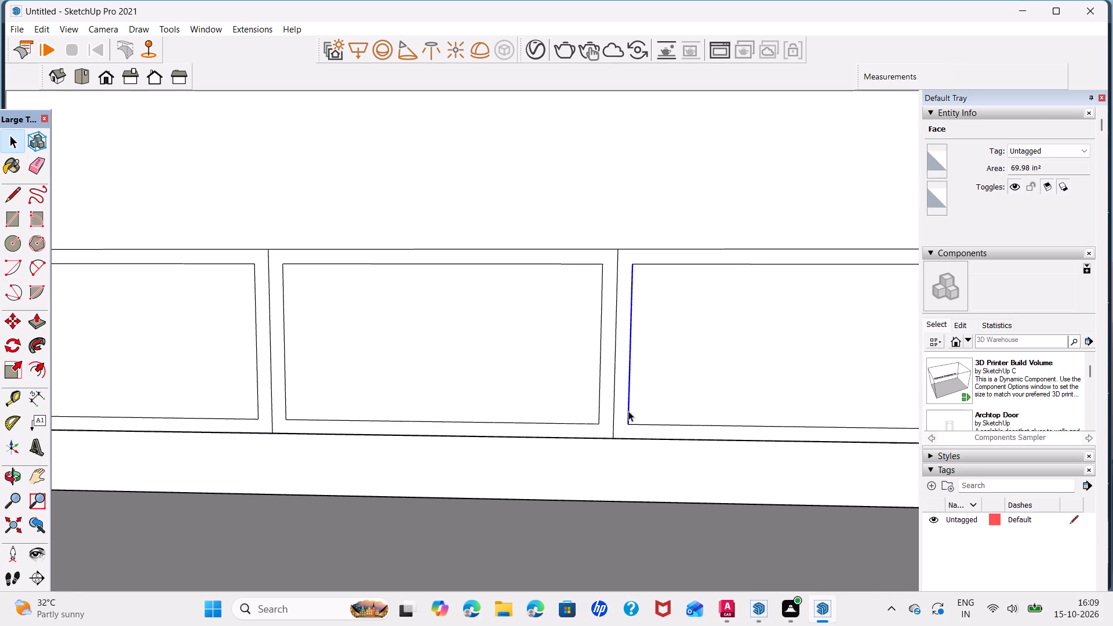
key("m")
left_click(629, 424)
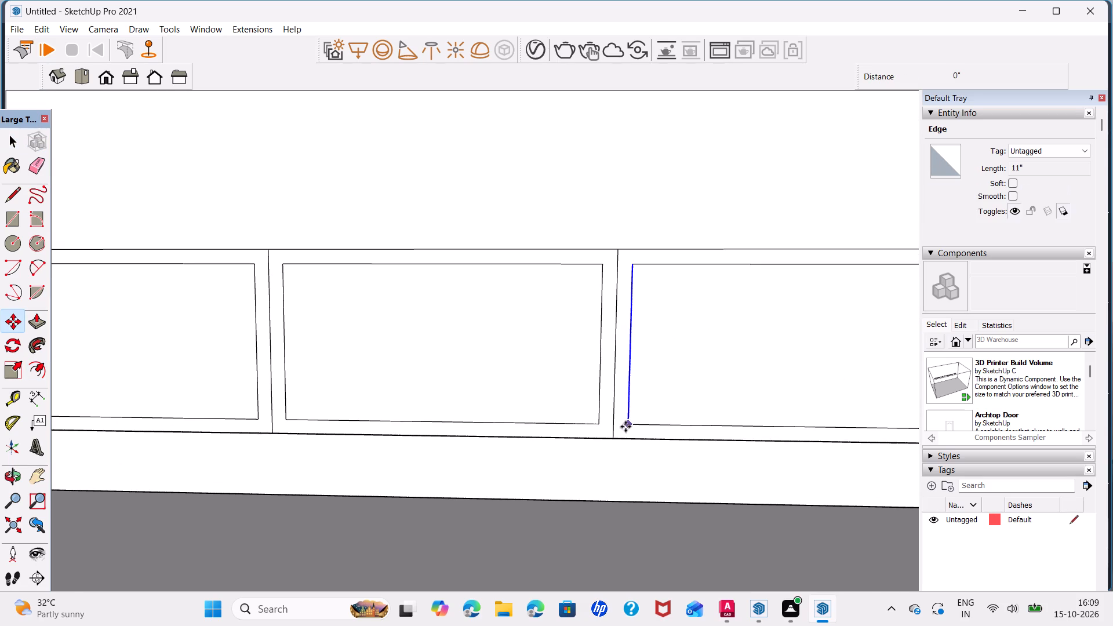
type("0.5")
key("Return")
scroll(633, 417, "up", 4)
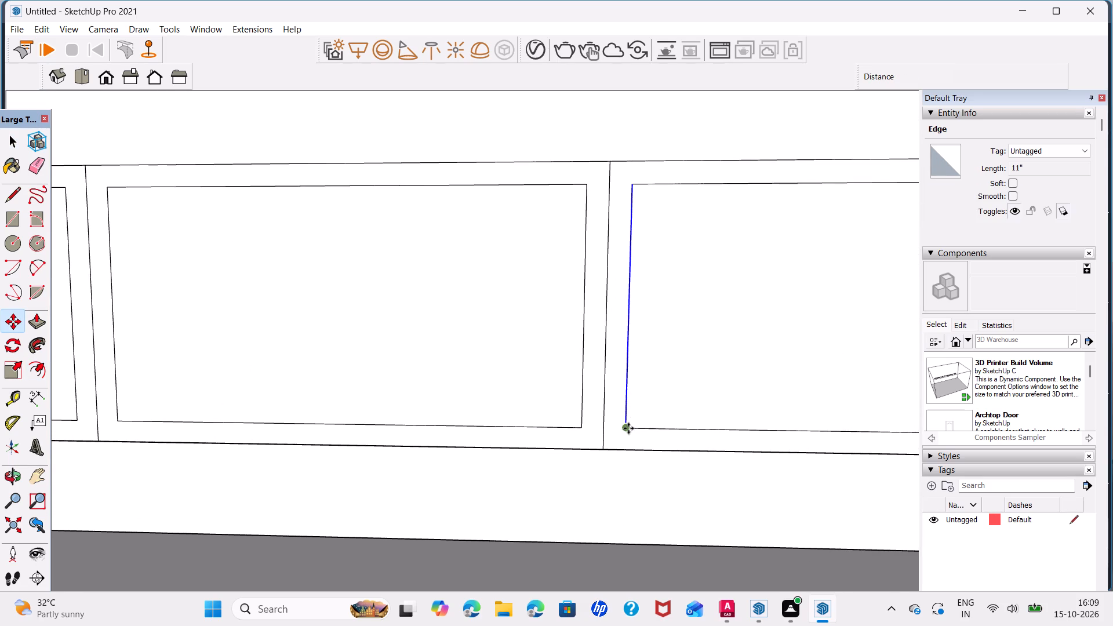
left_click(628, 428)
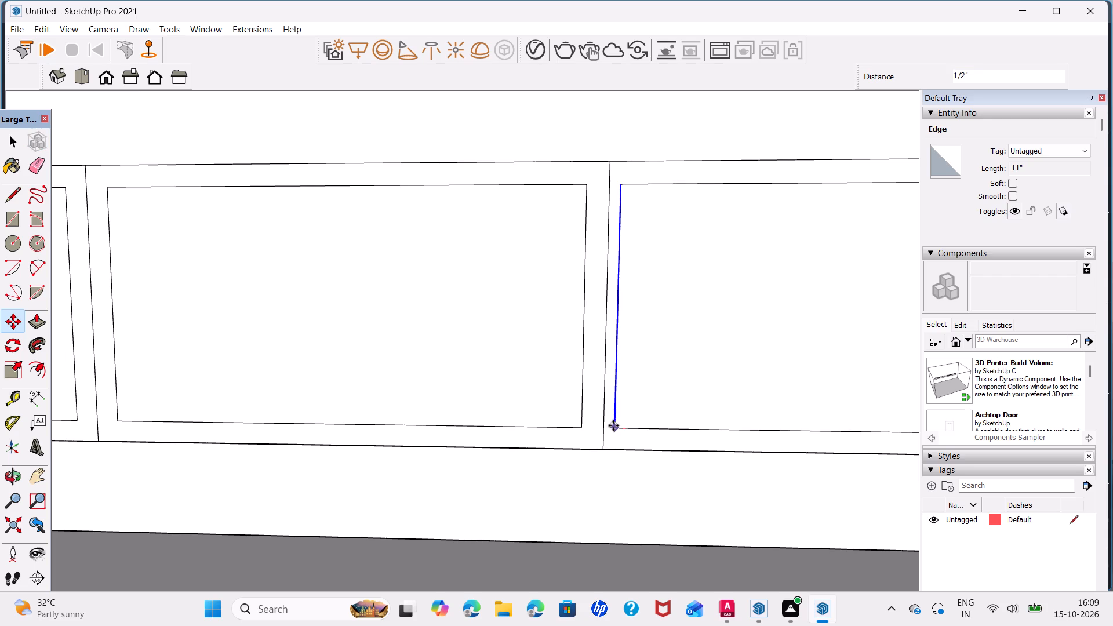
type("0.5")
key("Return")
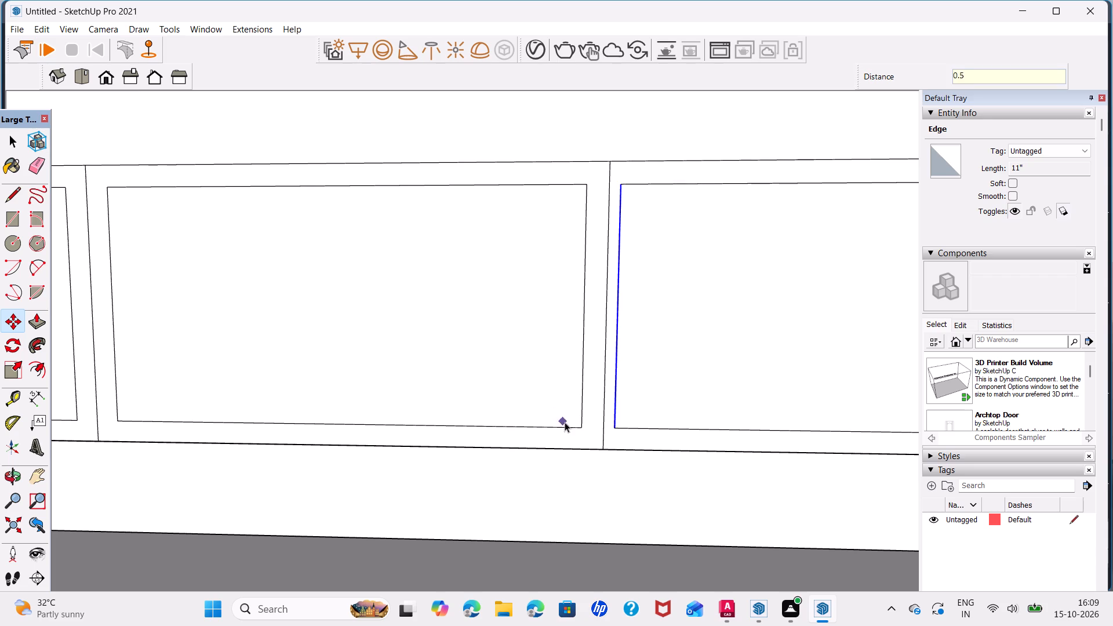
Move the middle compartment's inset edge on the other side of that divider 0.5" toward the divider.
key("space")
left_click(580, 418)
key("m")
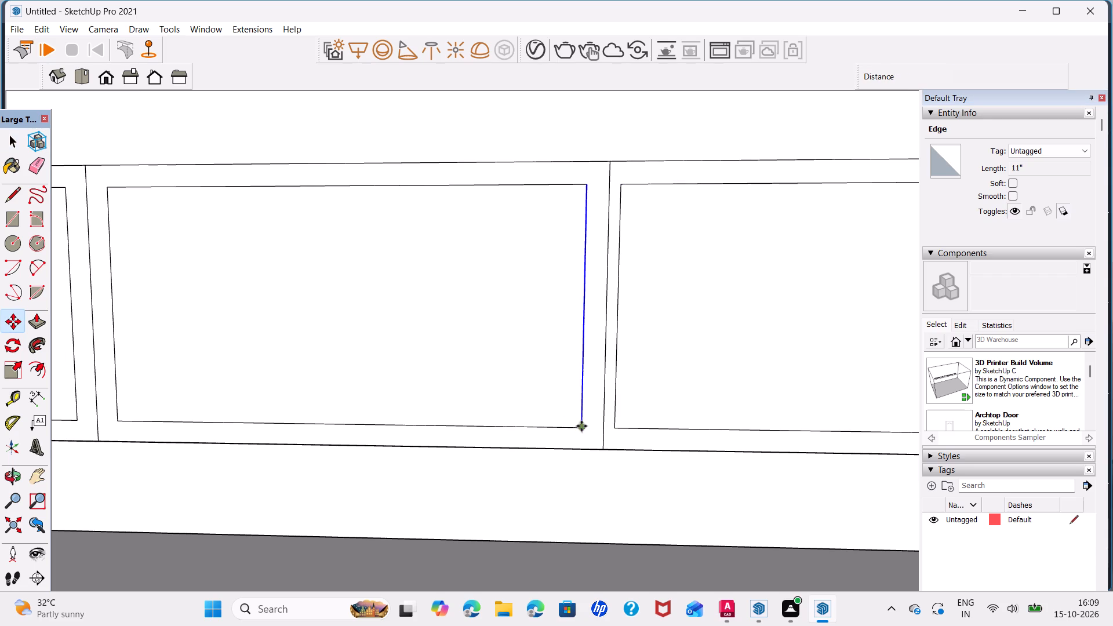
left_click(581, 426)
type("0.5")
key("Return")
scroll(597, 403, "down", 2)
key("space")
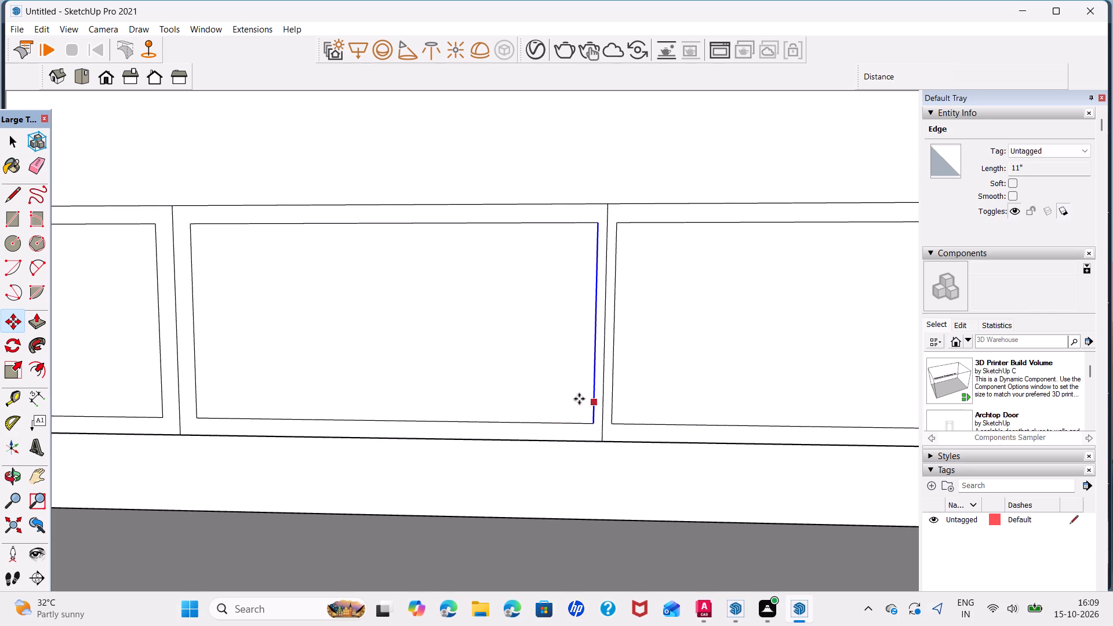
Move the inset edge of the compartment nearest the doorway 0.5" toward the divider it shares with the middle compartment.
middle_click_drag(392, 357, 893, 443)
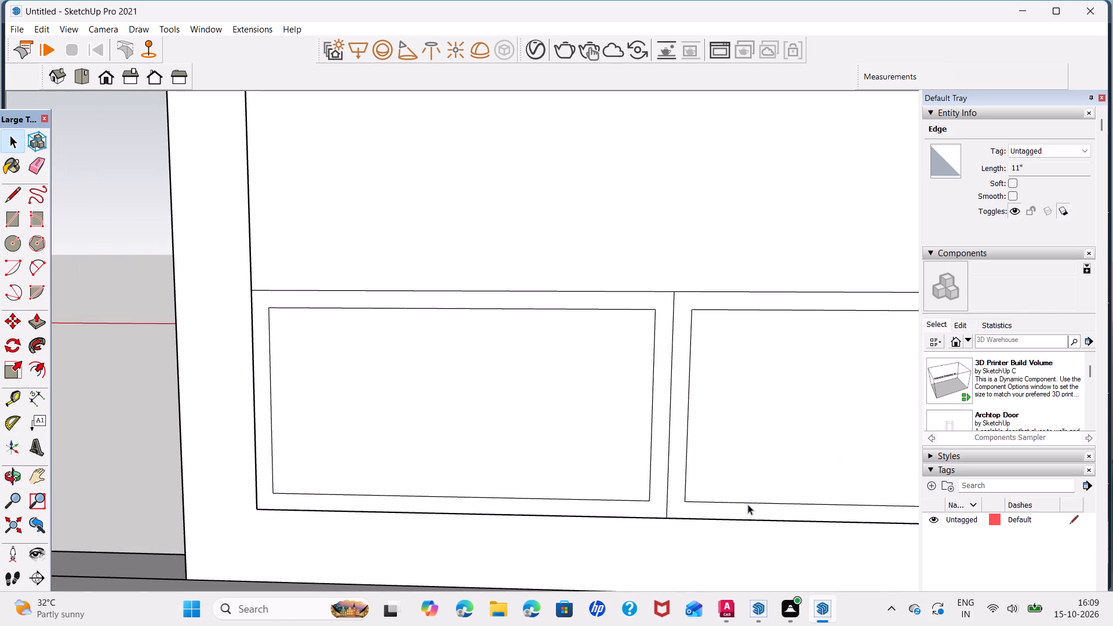
scroll(639, 496, "up", 4)
left_click(654, 497)
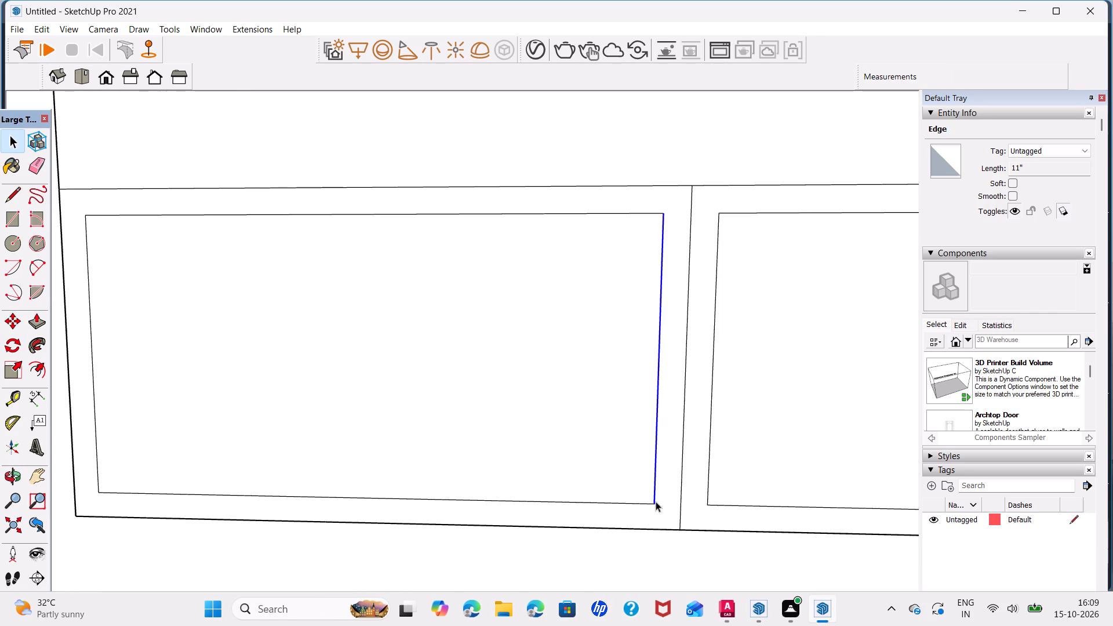
key("m")
left_click(654, 503)
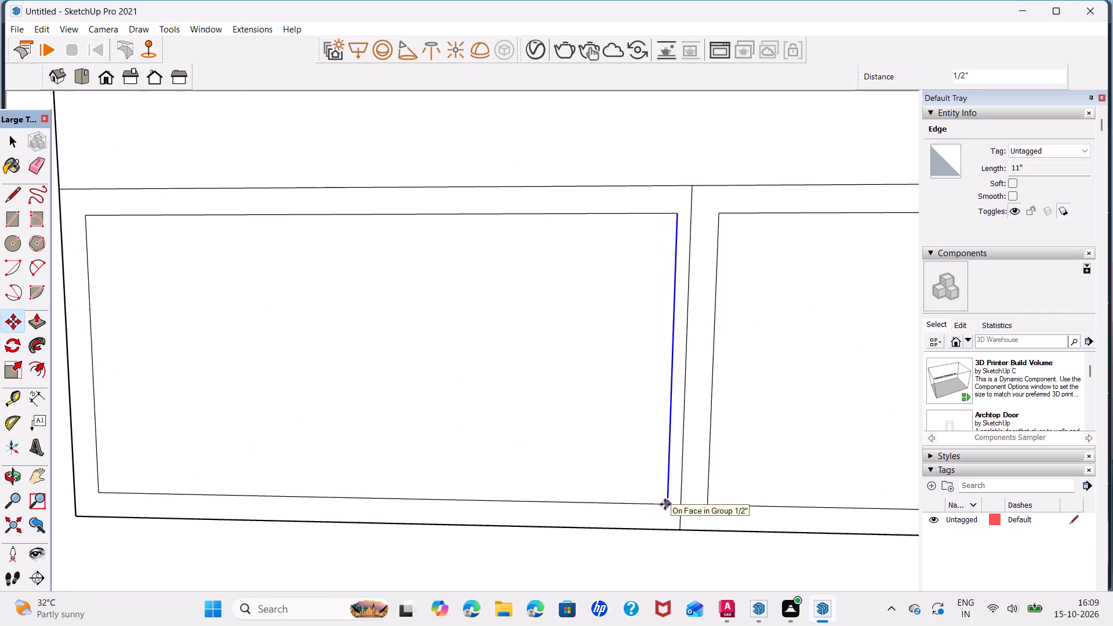
type("0.5")
key("Return")
key("space")
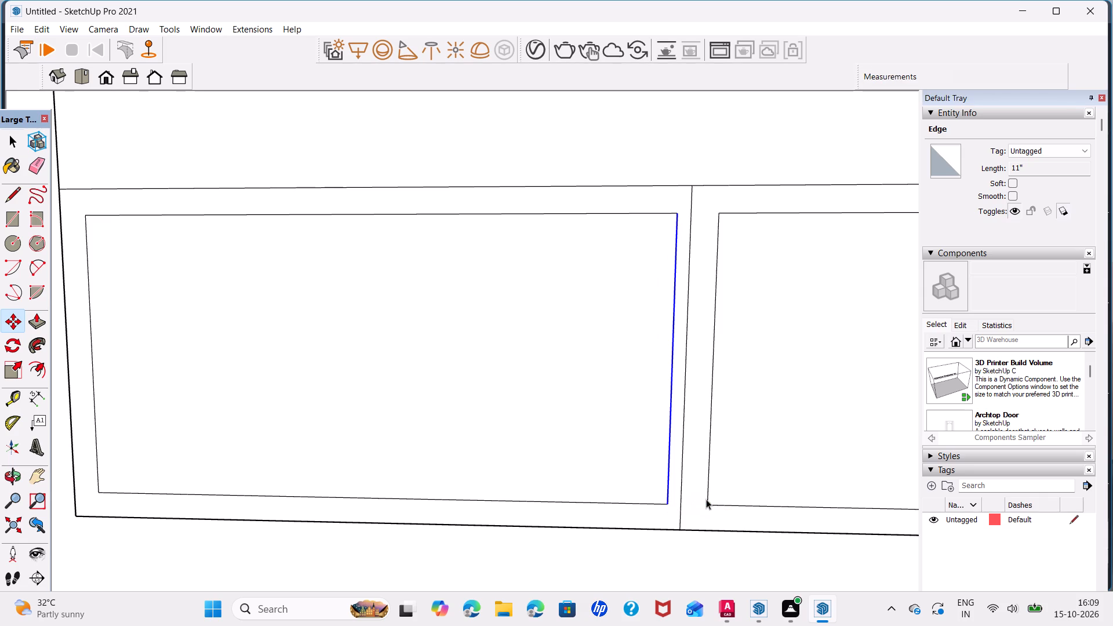
Move the middle compartment's inset edge nearest the doorway 0.5" toward the adjacent divider.
left_click(706, 499)
key("m")
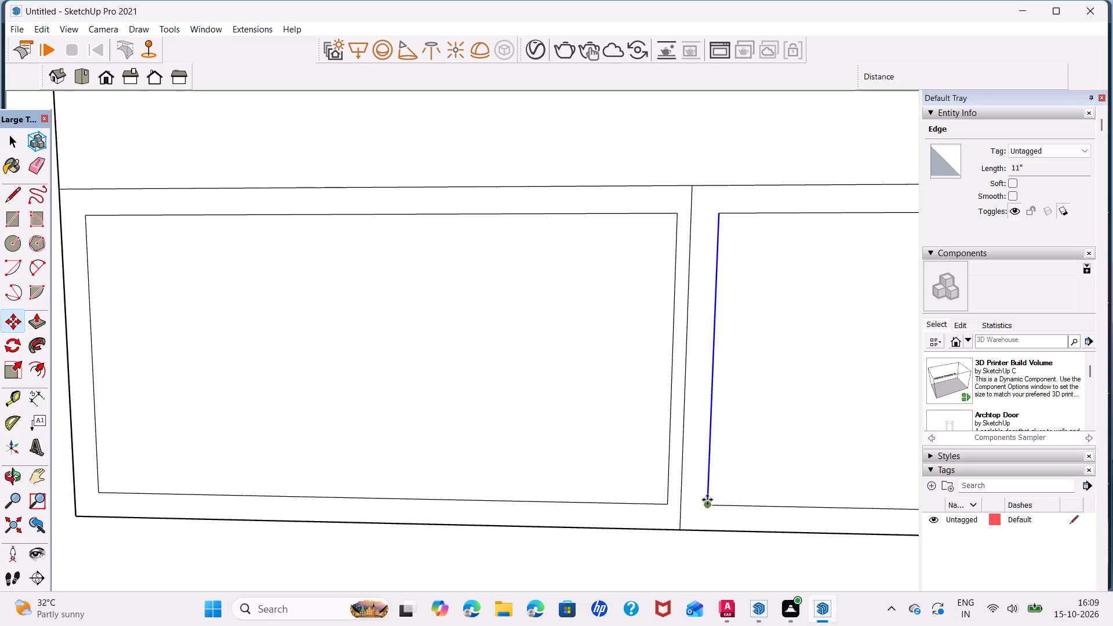
left_click(707, 502)
type("0.5")
key("Return")
key("space")
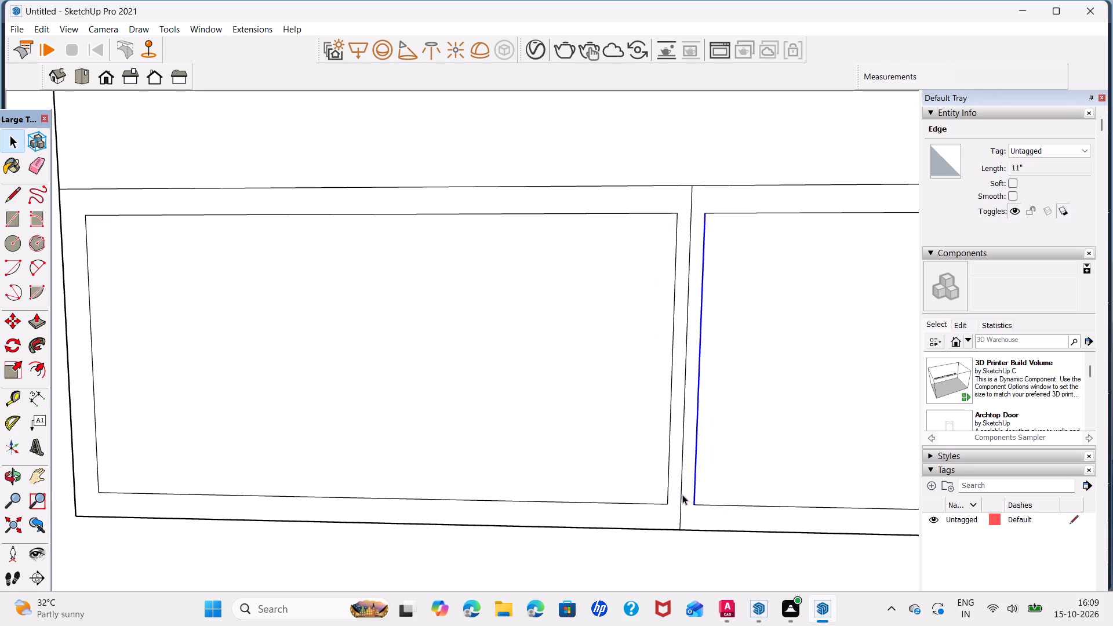
Delete the two vertical divider lines between the three bottom compartments so their surrounding frame forms one continuous face.
left_click(682, 494)
key("Delete")
scroll(729, 496, "down", 6)
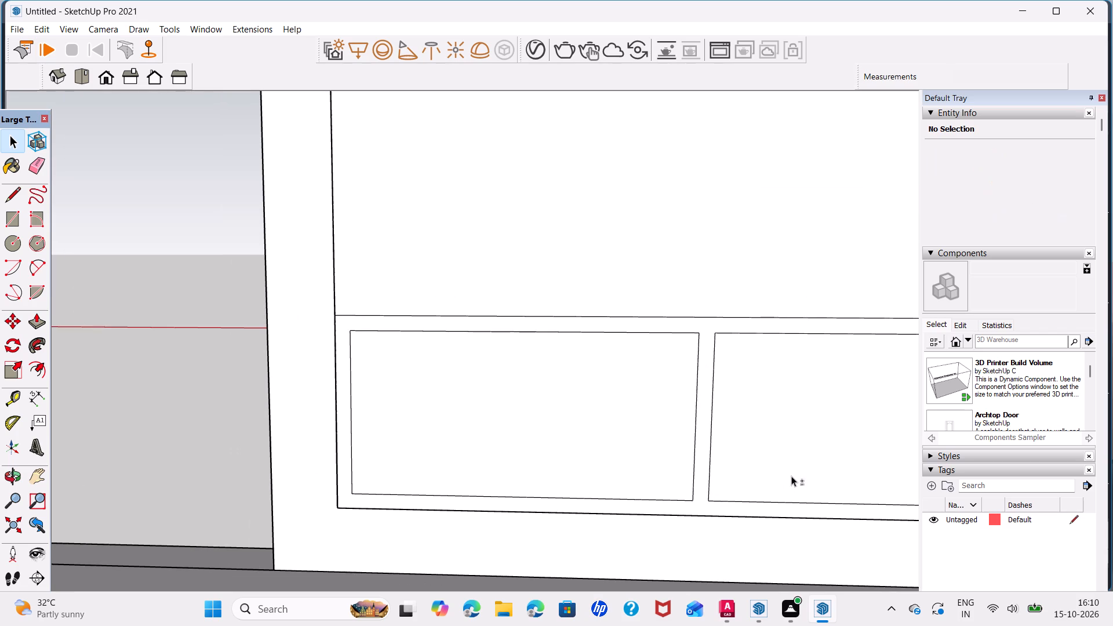
middle_click_drag(791, 476, 391, 392, "shift")
left_click(677, 428)
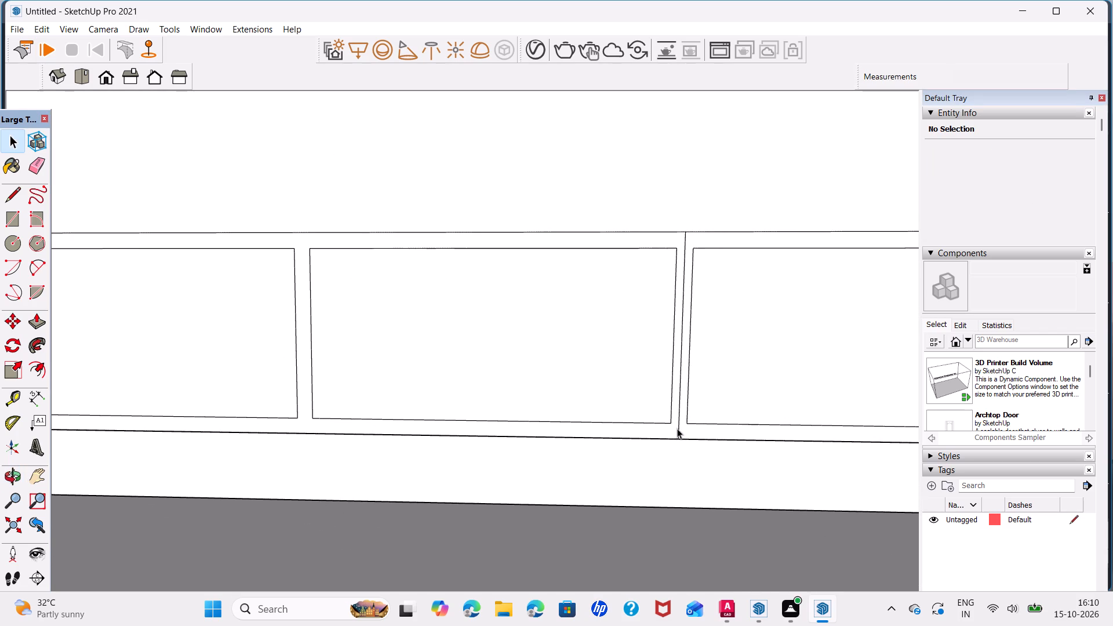
key("Delete")
Push/Pull the frame face around the three bottom compartments outward by 1'.
left_click(678, 428)
key("p")
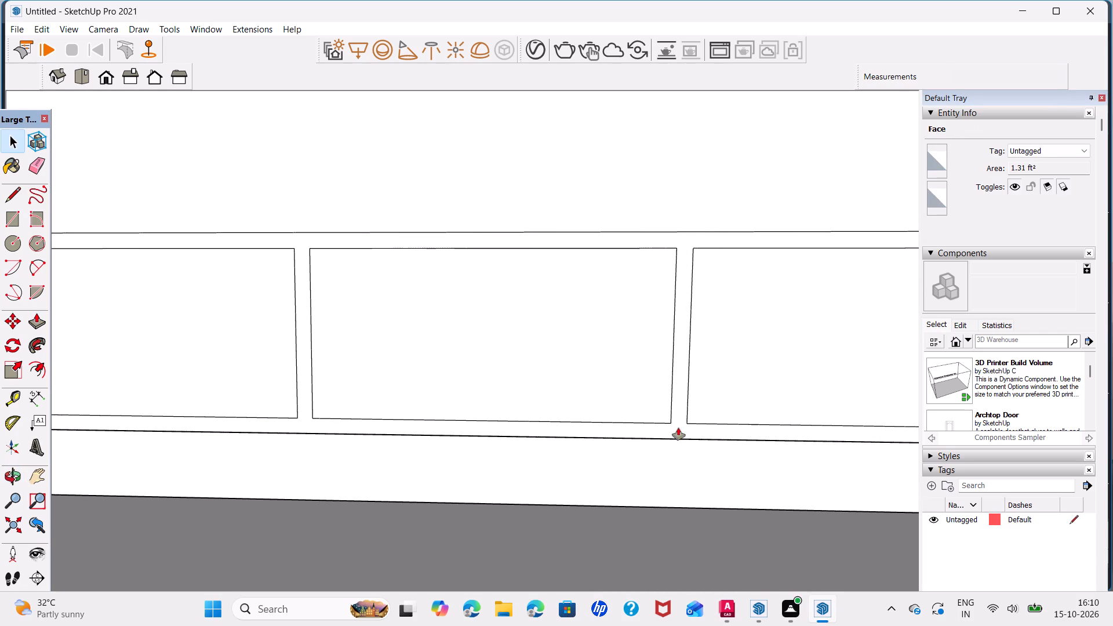
left_click(678, 427)
type("1'")
key("Return")
key("space")
scroll(672, 430, "down", 14)
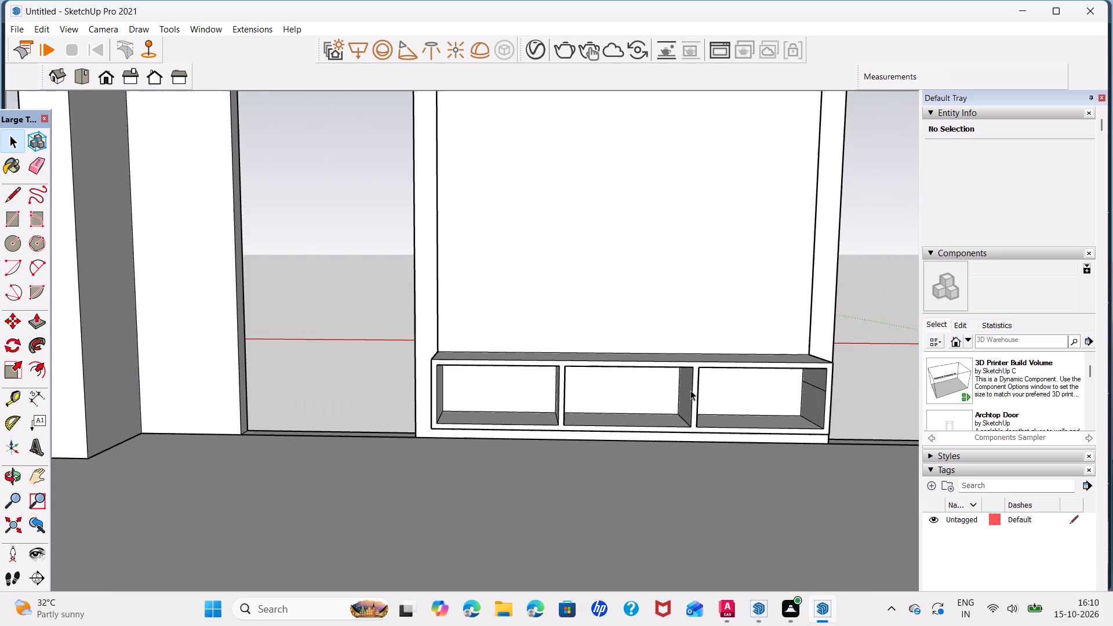
scroll(712, 305, "down", 5)
middle_click_drag(729, 298, 711, 381)
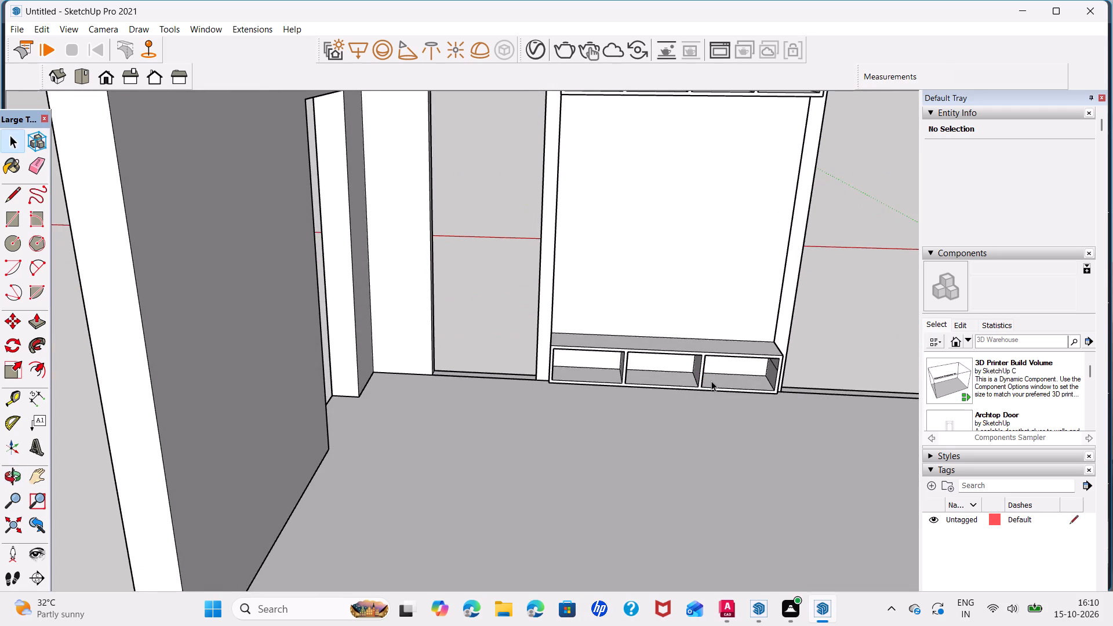
Draw a horizontal line across the wall unit's back panel, midway between the top and bottom compartments, from side edge to side edge.
middle_click_drag(711, 381, 723, 276)
scroll(716, 277, "down", 5)
middle_click_drag(707, 282, 675, 367, "shift")
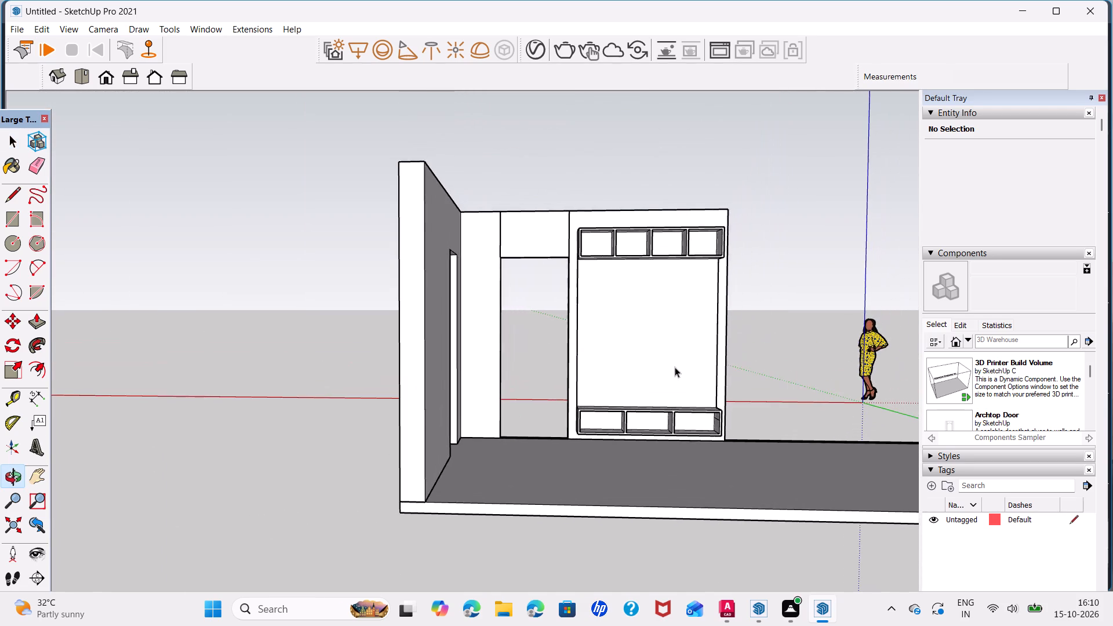
scroll(628, 387, "up", 4)
middle_click_drag(678, 367, 663, 397)
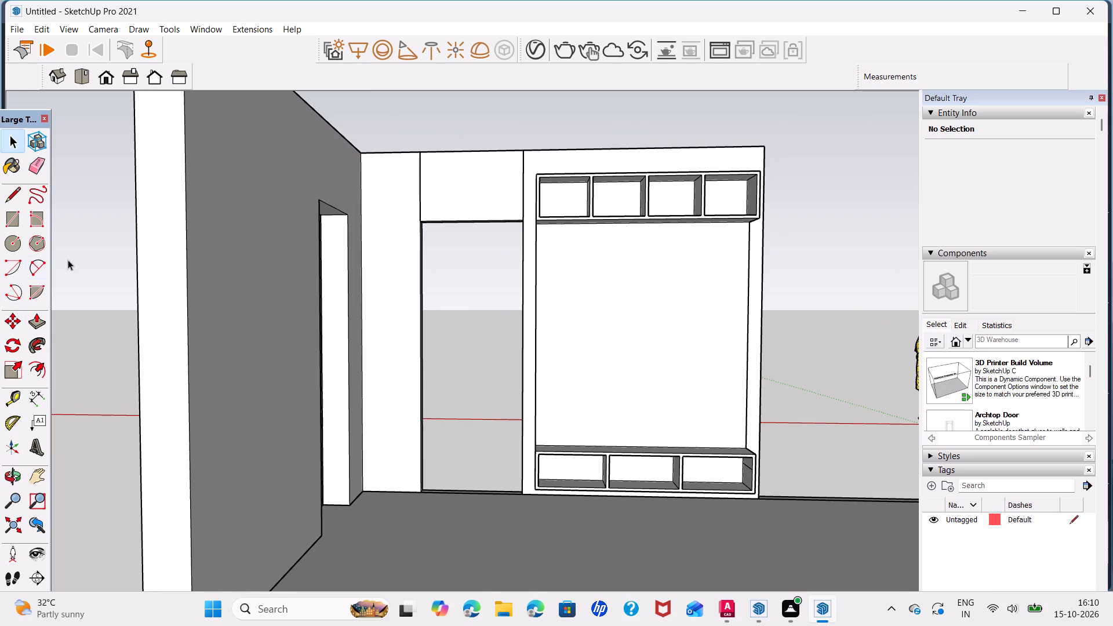
key("l")
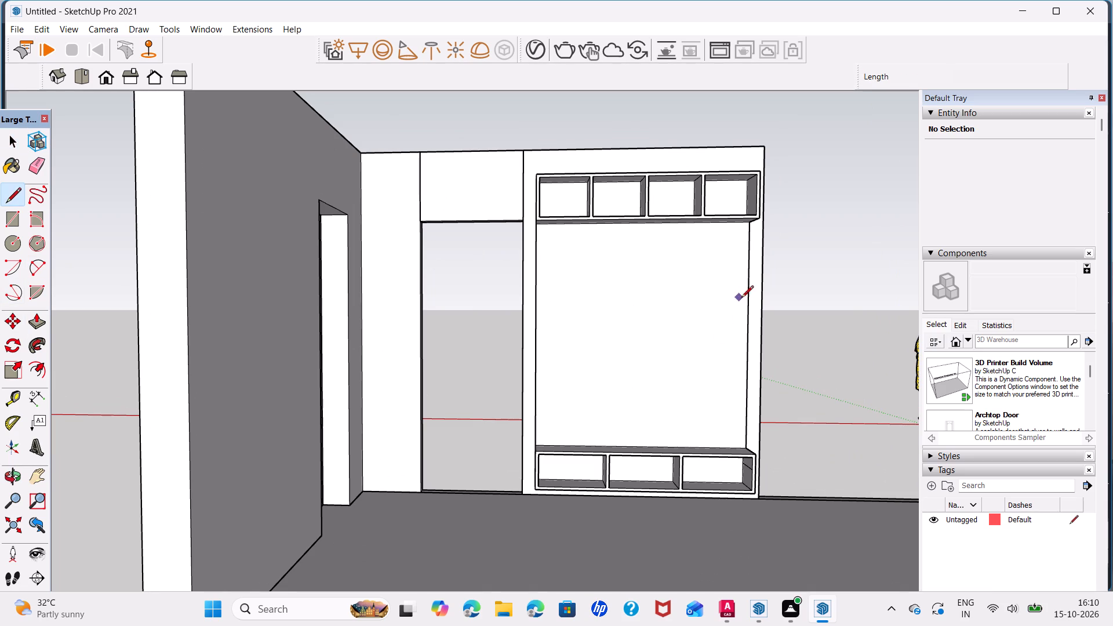
left_click(749, 340)
left_click(537, 339)
key("space")
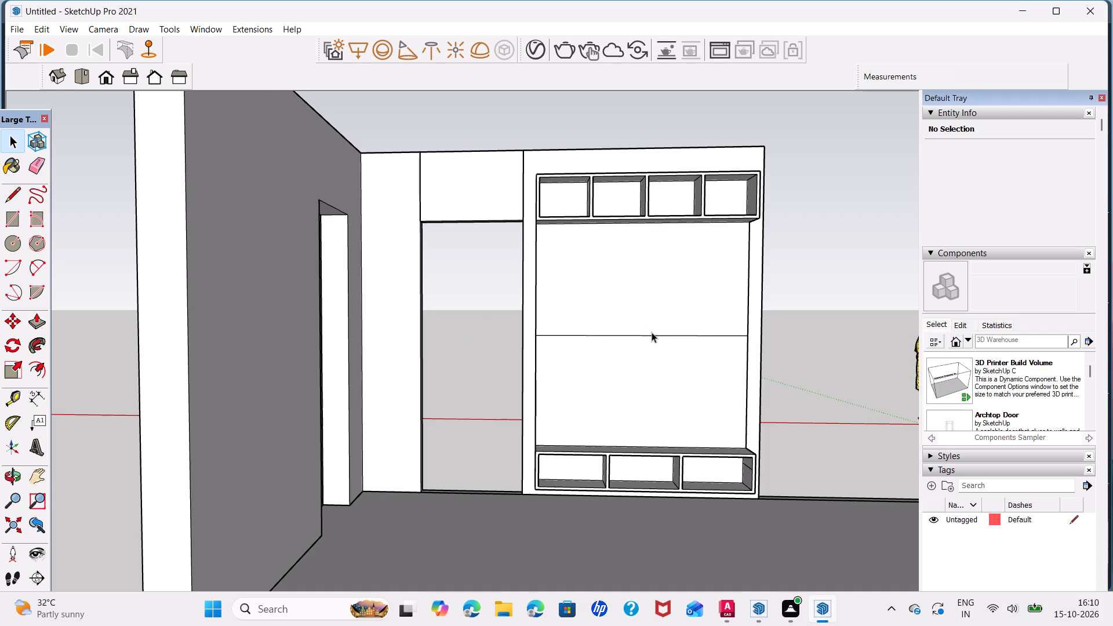
Push/Pull the back panel's upper and lower halves outward by 0.5" each.
scroll(652, 332, "up", 1)
middle_click_drag(674, 338, 438, 337)
scroll(674, 338, "up", 1)
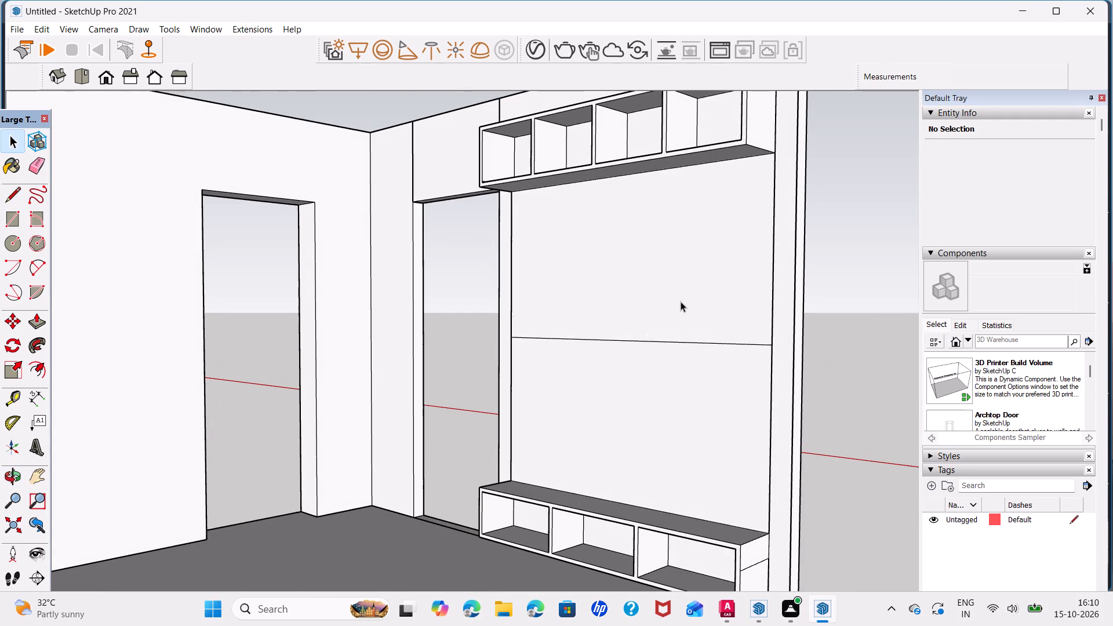
left_click(684, 299)
key("p")
left_click(684, 299)
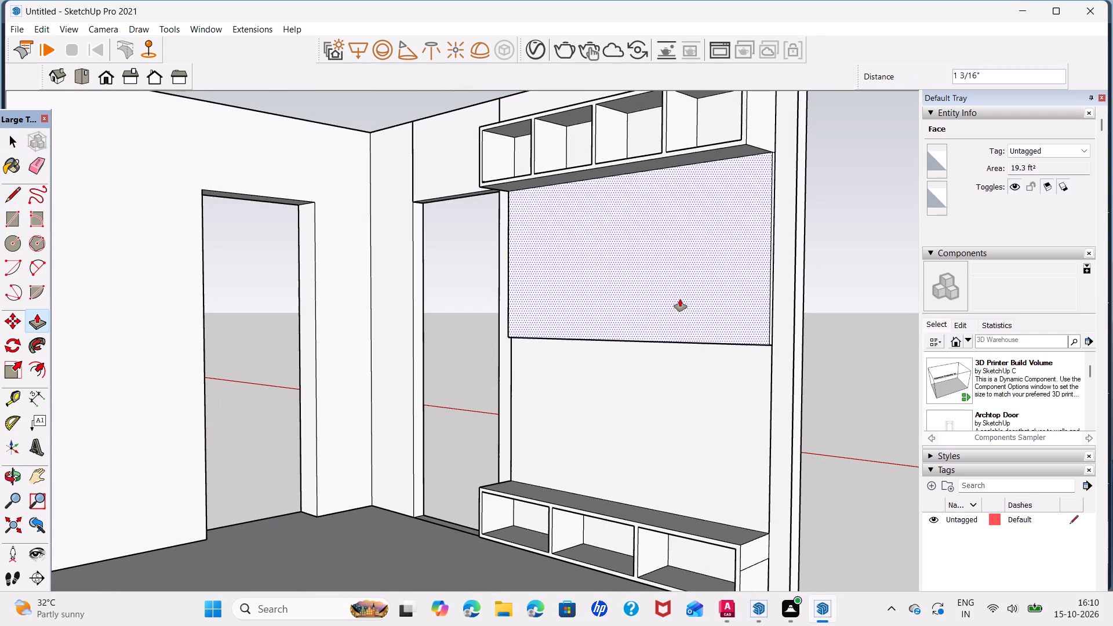
type("0.5")
key("Return")
double_click(686, 421)
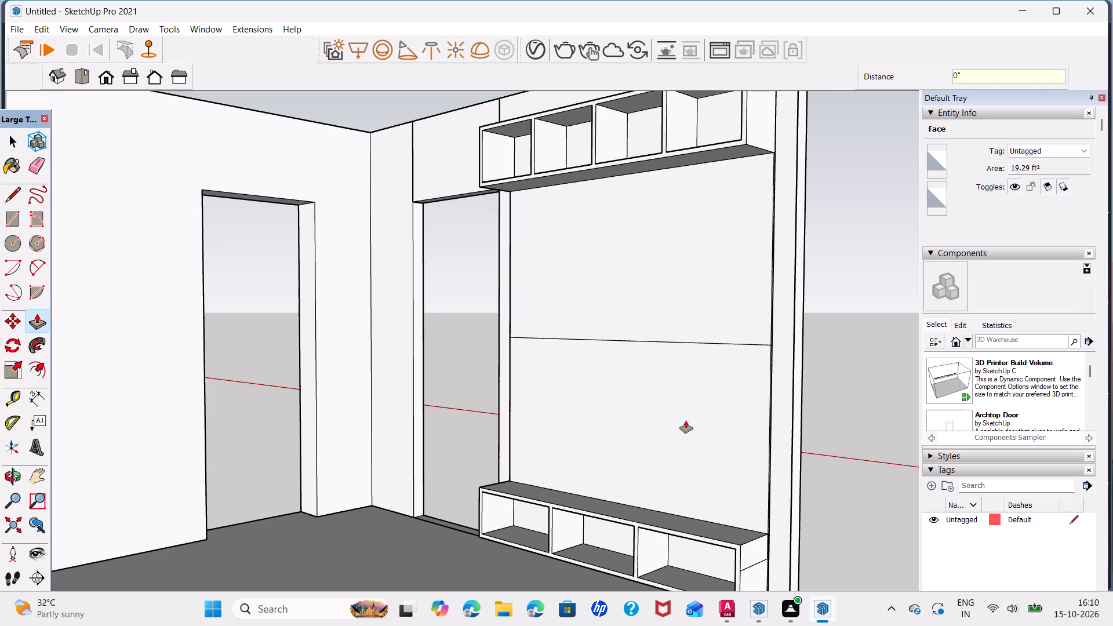
key("space")
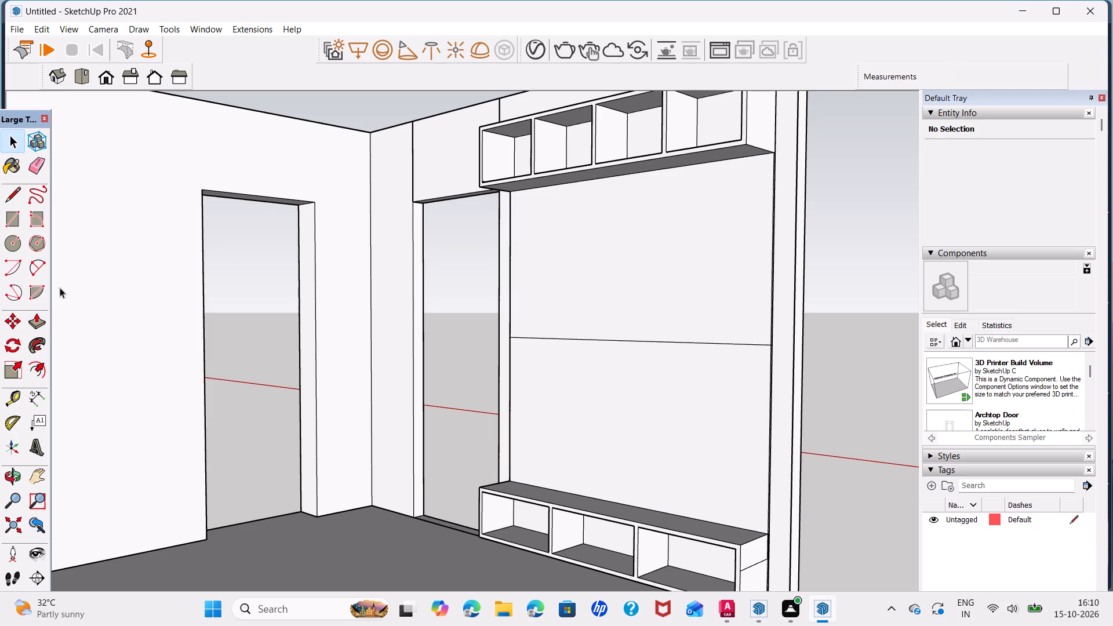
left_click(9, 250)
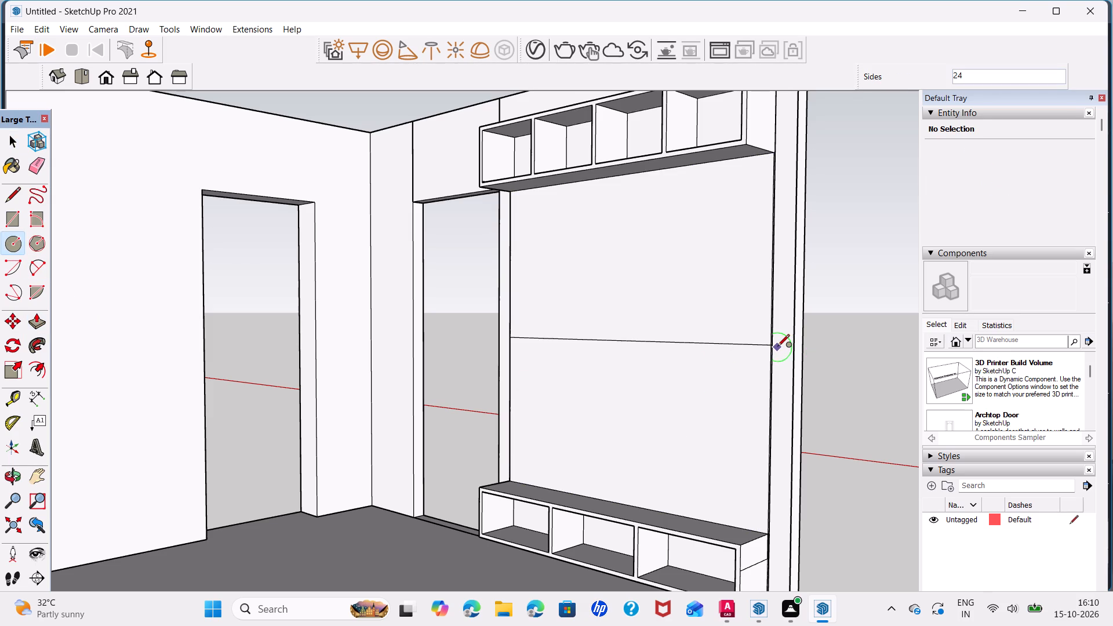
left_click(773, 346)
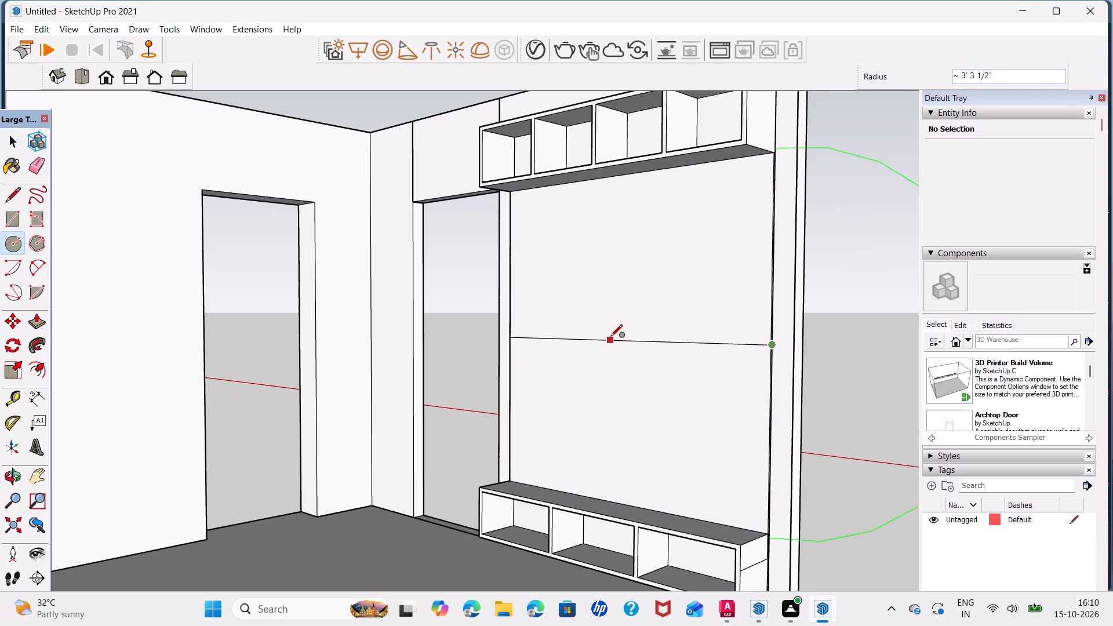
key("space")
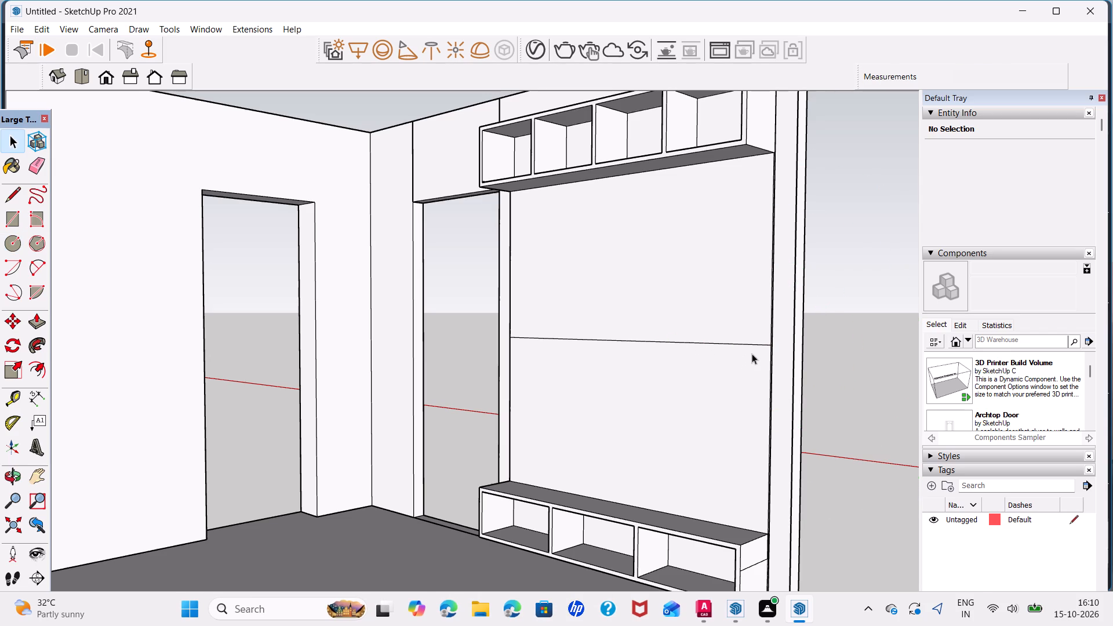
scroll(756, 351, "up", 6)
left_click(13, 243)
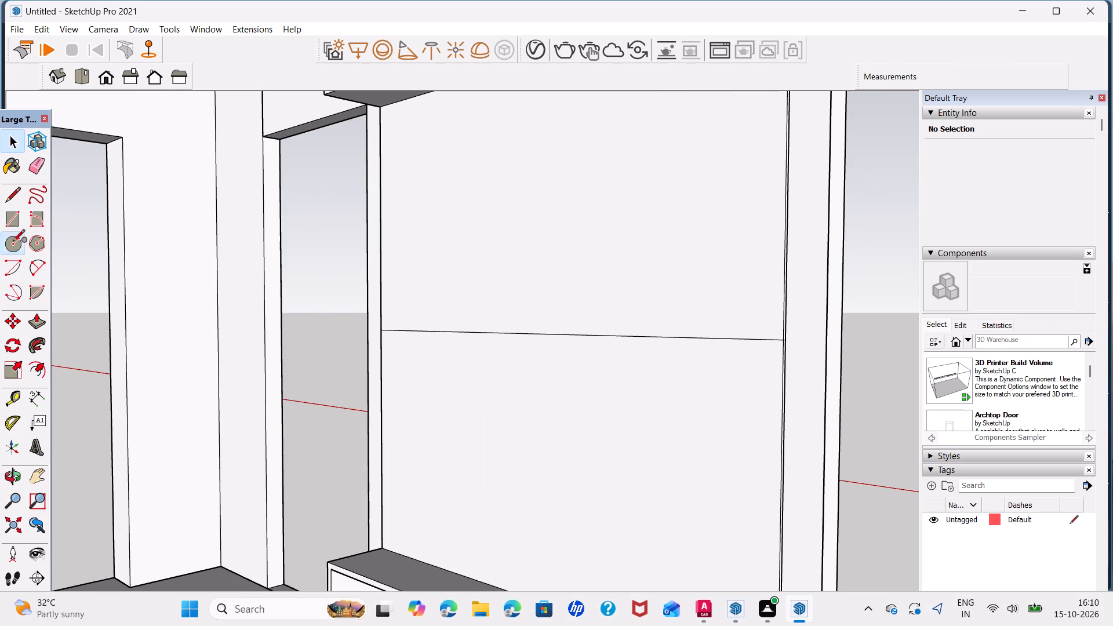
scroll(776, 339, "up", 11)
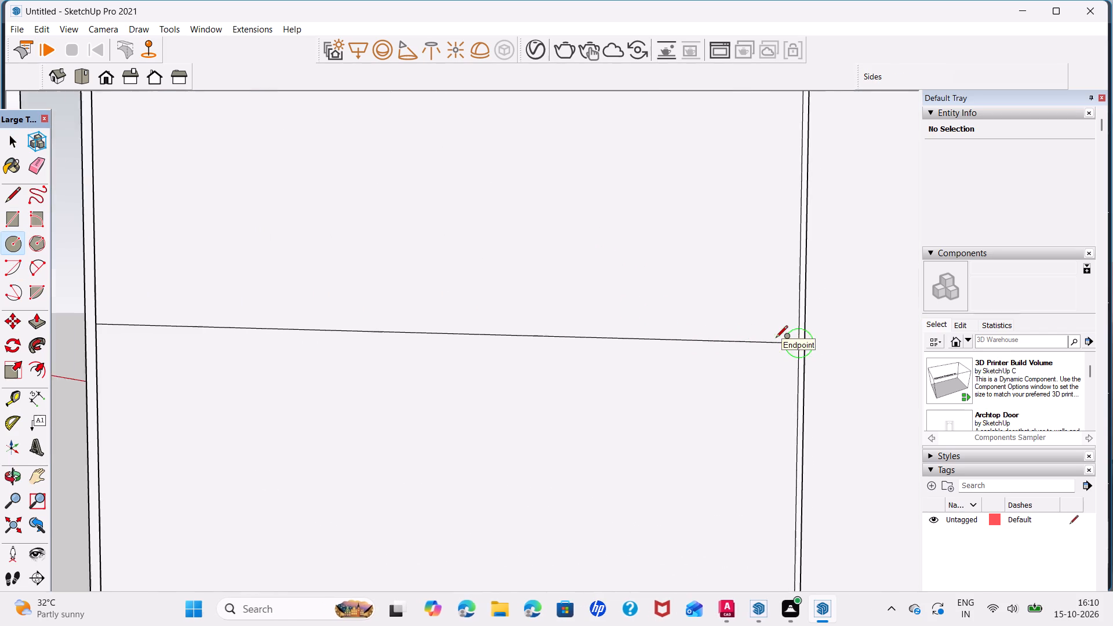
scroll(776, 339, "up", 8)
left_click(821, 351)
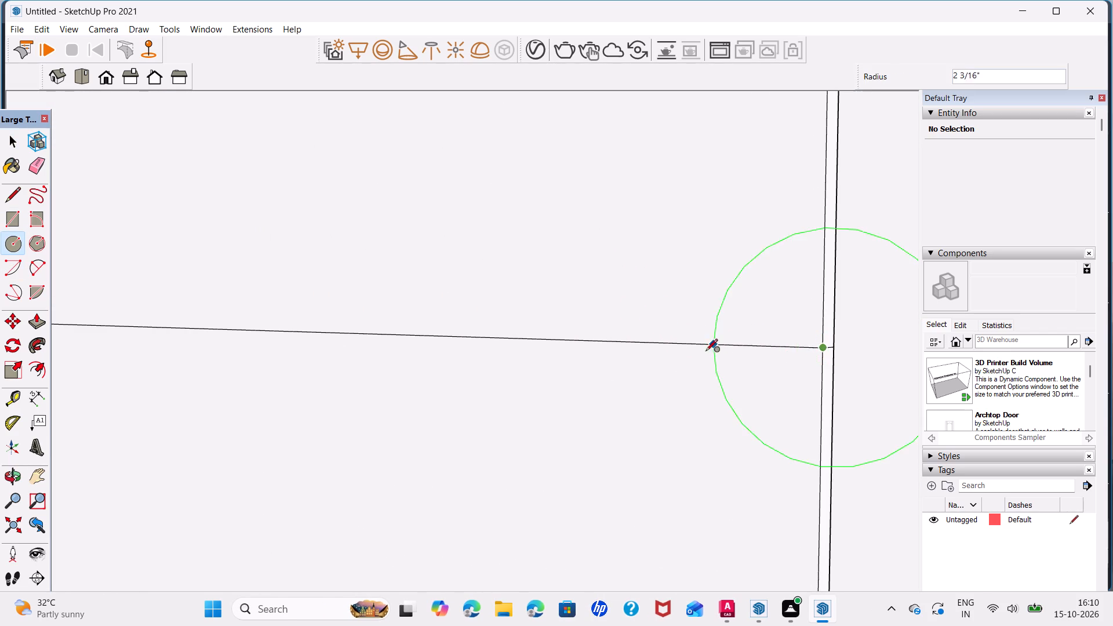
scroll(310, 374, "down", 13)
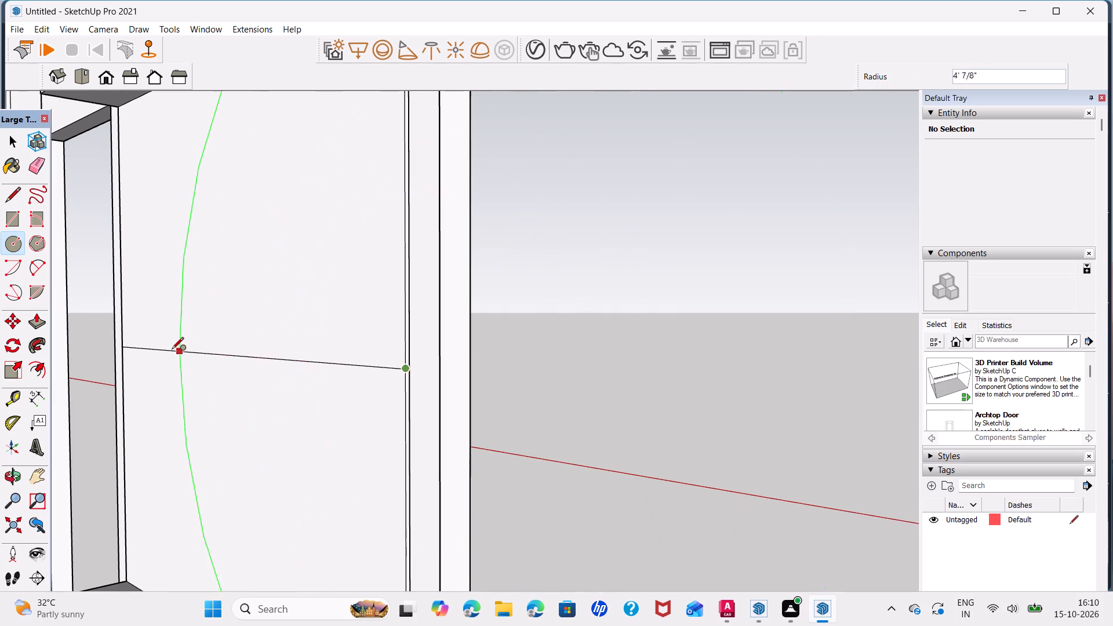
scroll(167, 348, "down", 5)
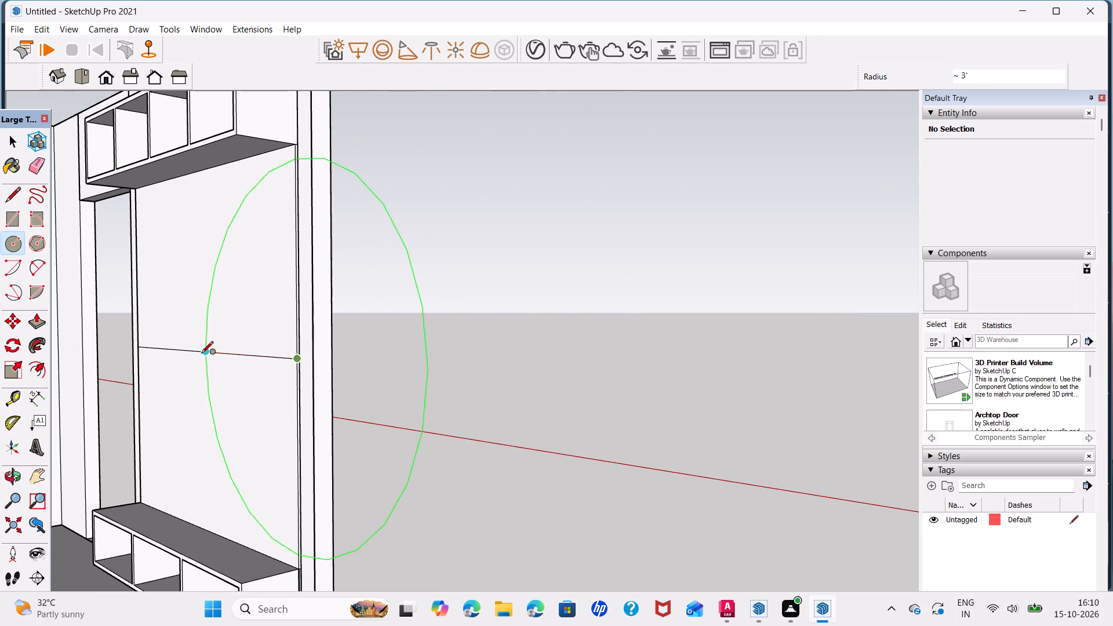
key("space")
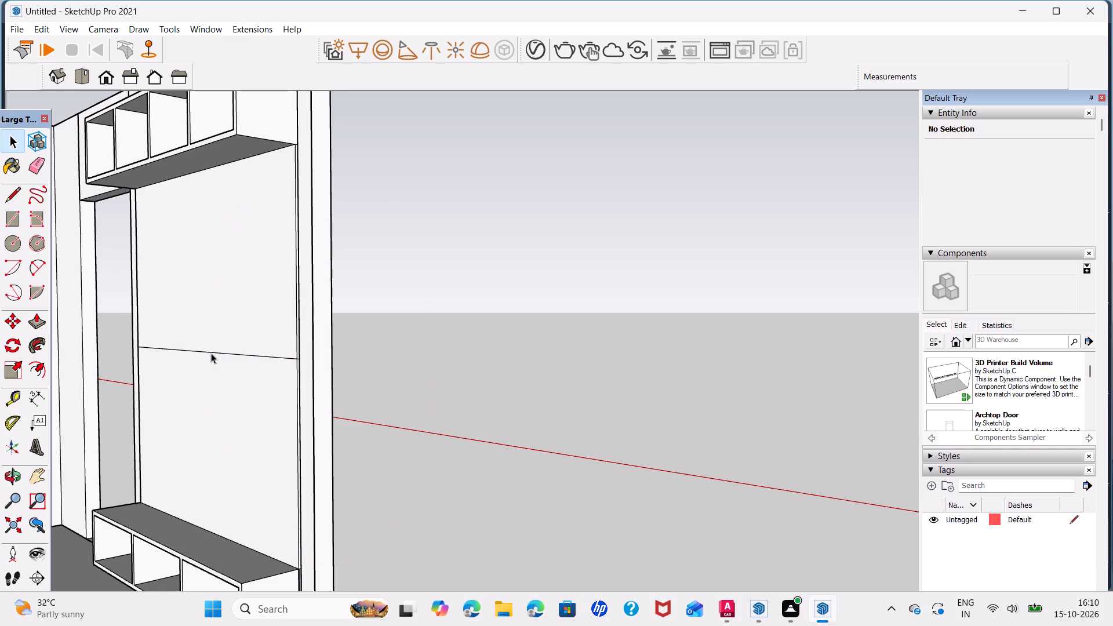
Draw a circle with a radius of about 2' 7" on the back panel, centred on the midpoint of the horizontal line.
key("c")
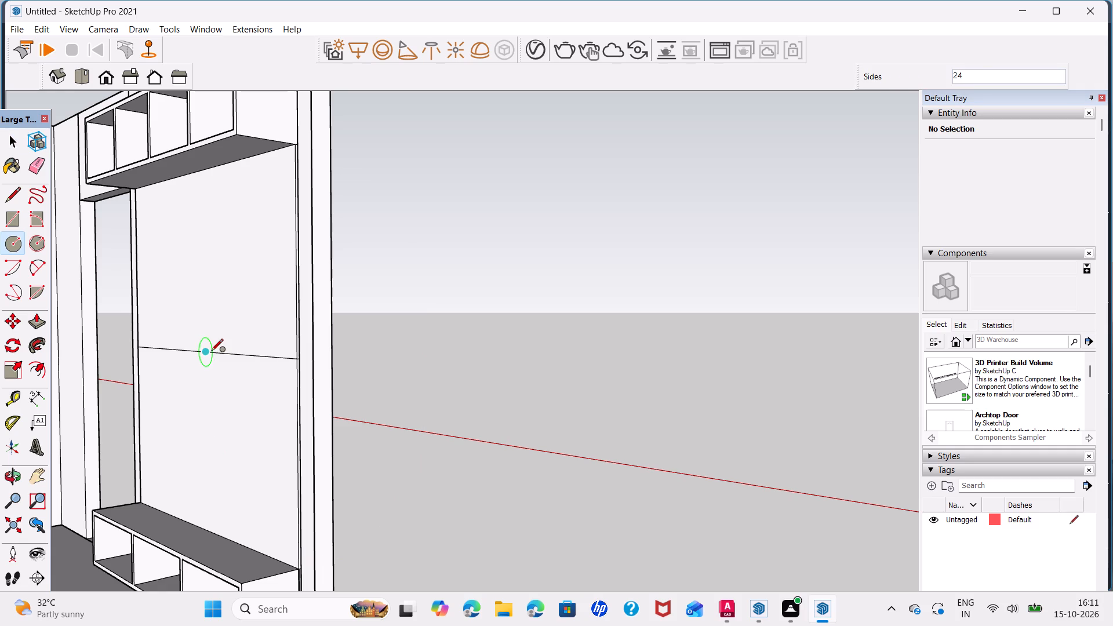
left_click(211, 352)
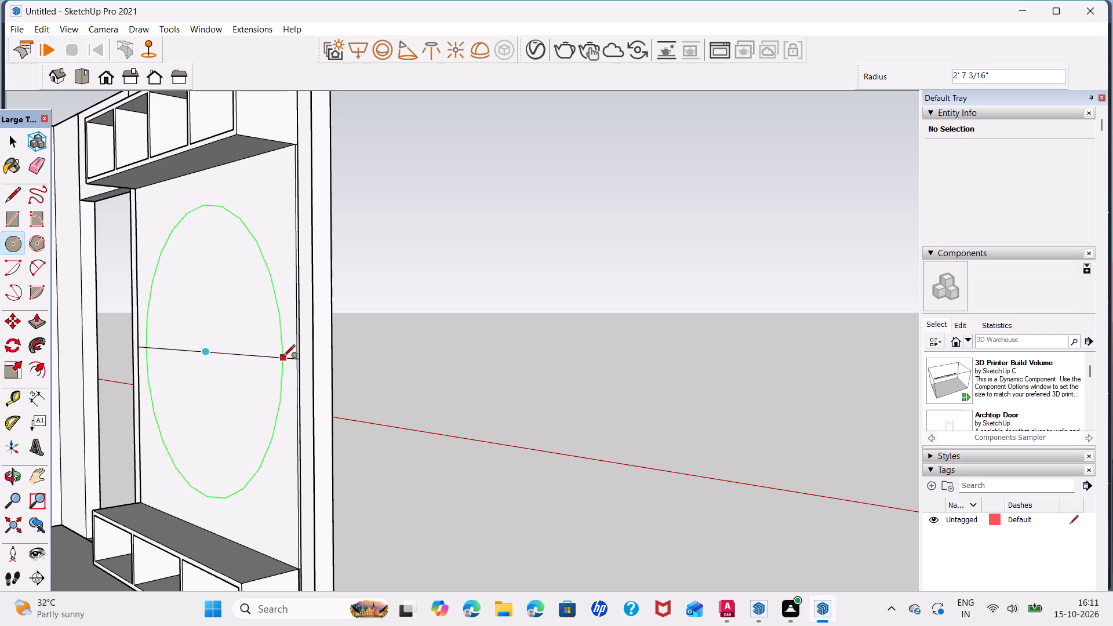
left_click(283, 358)
scroll(248, 389, "down", 2)
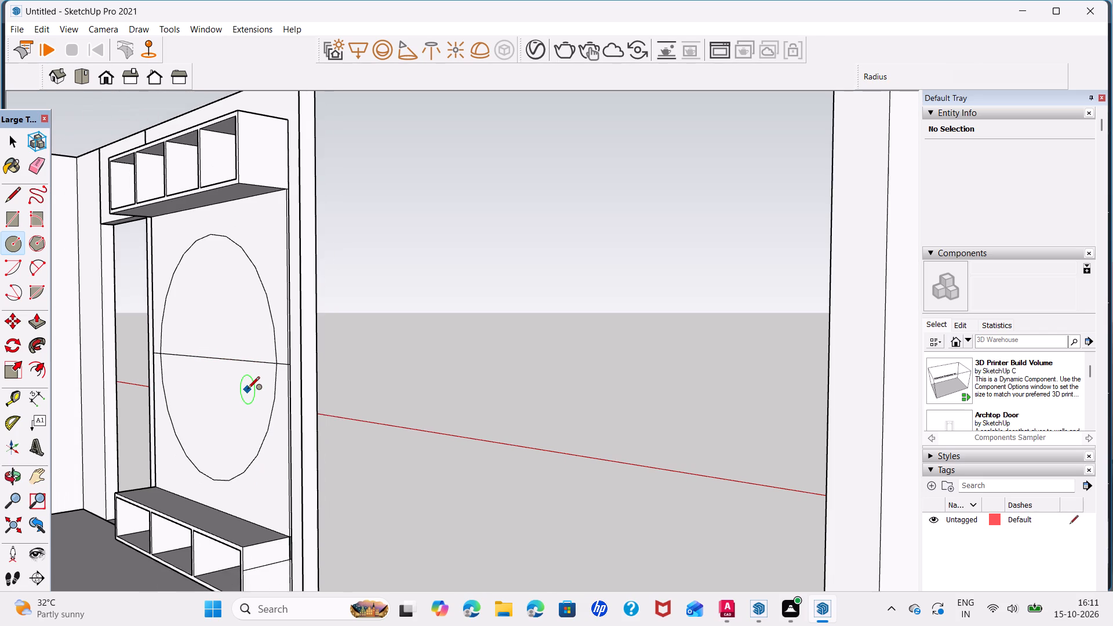
middle_click_drag(244, 392, 461, 417, "shift")
middle_click_drag(429, 436, 598, 416)
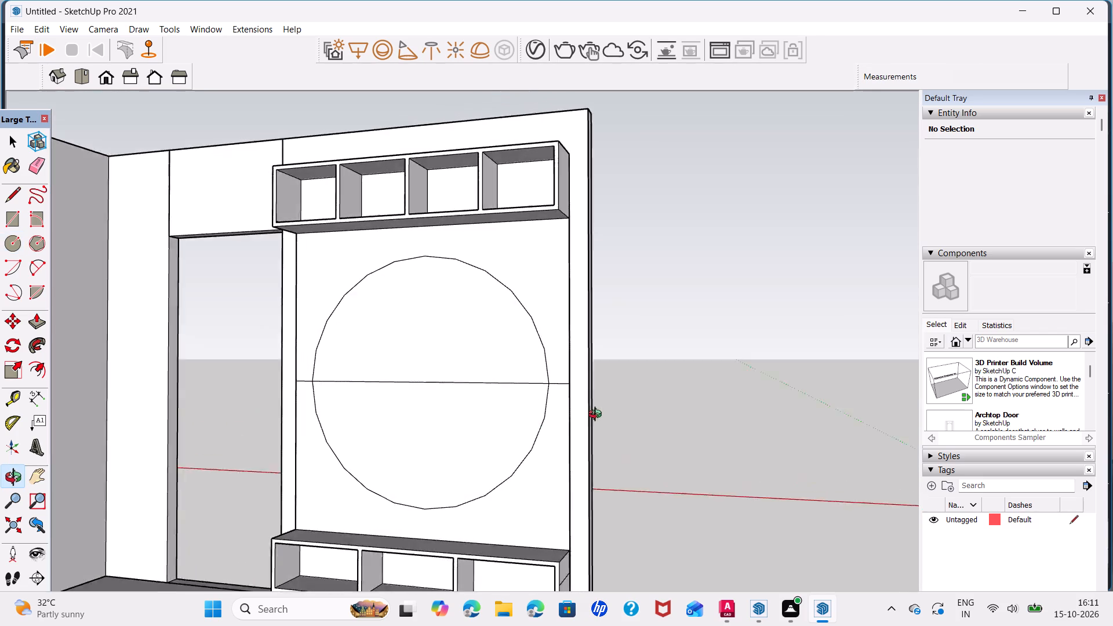
middle_click_drag(598, 416, 668, 401)
key("space")
Delete the horizontal line inside the circle and its two short remainders on either side, leaving only the circle on the panel.
left_click(504, 377)
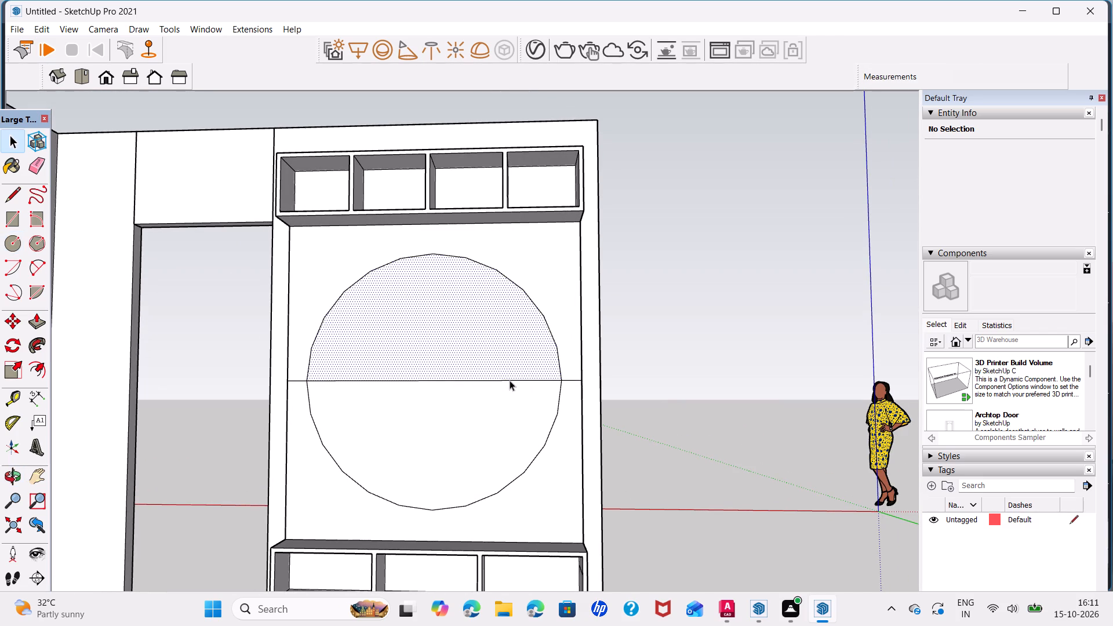
left_click(510, 380)
key("Delete")
left_click(573, 381)
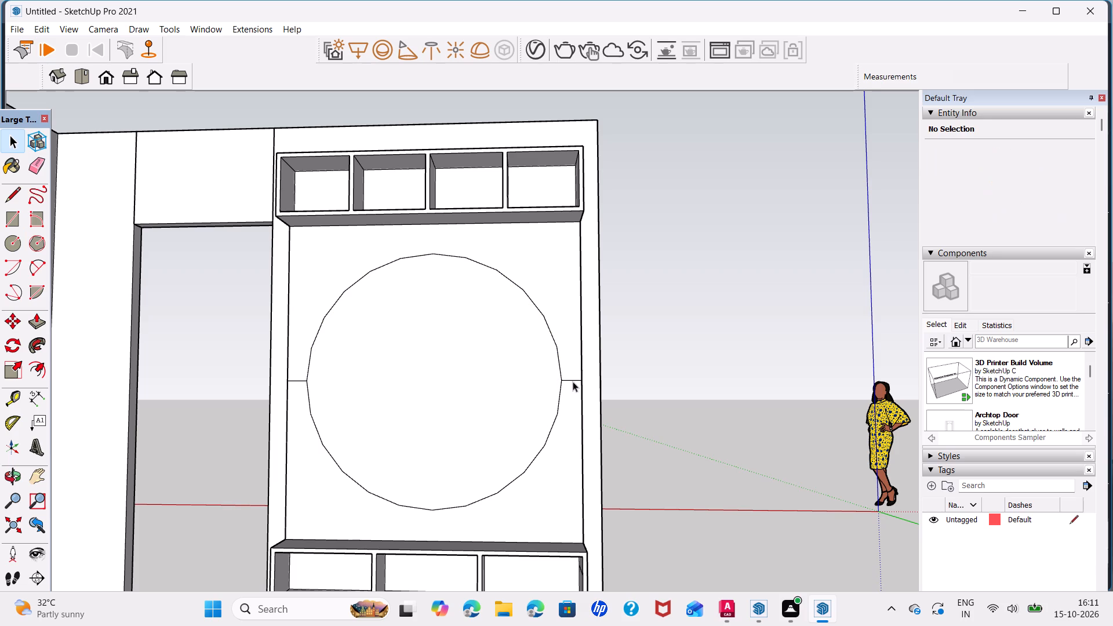
key("Delete")
left_click(299, 377)
left_click(299, 381)
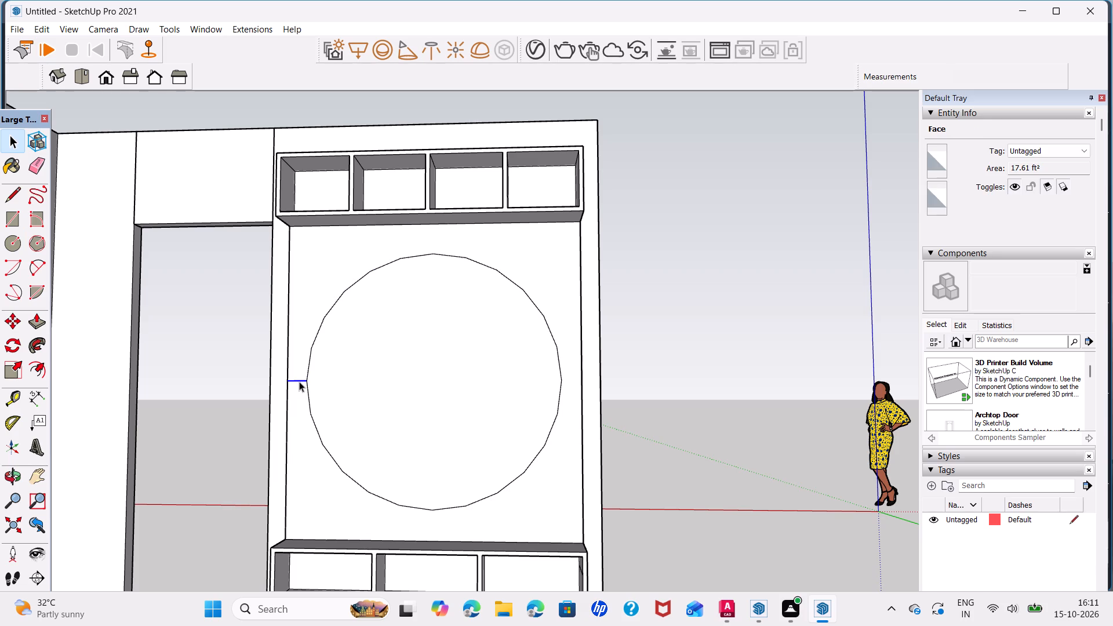
key("Delete")
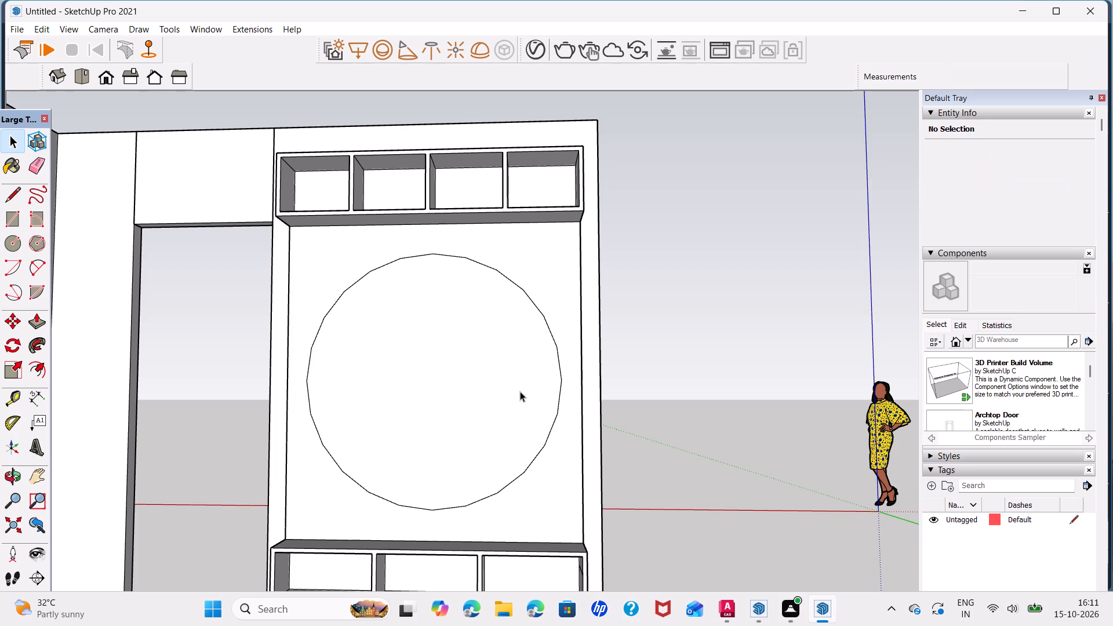
Draw a diagonal line across the back panel from its lower corner nearest the doorway to the opposite upper corner, crossing the circle.
key("l")
left_click(284, 538)
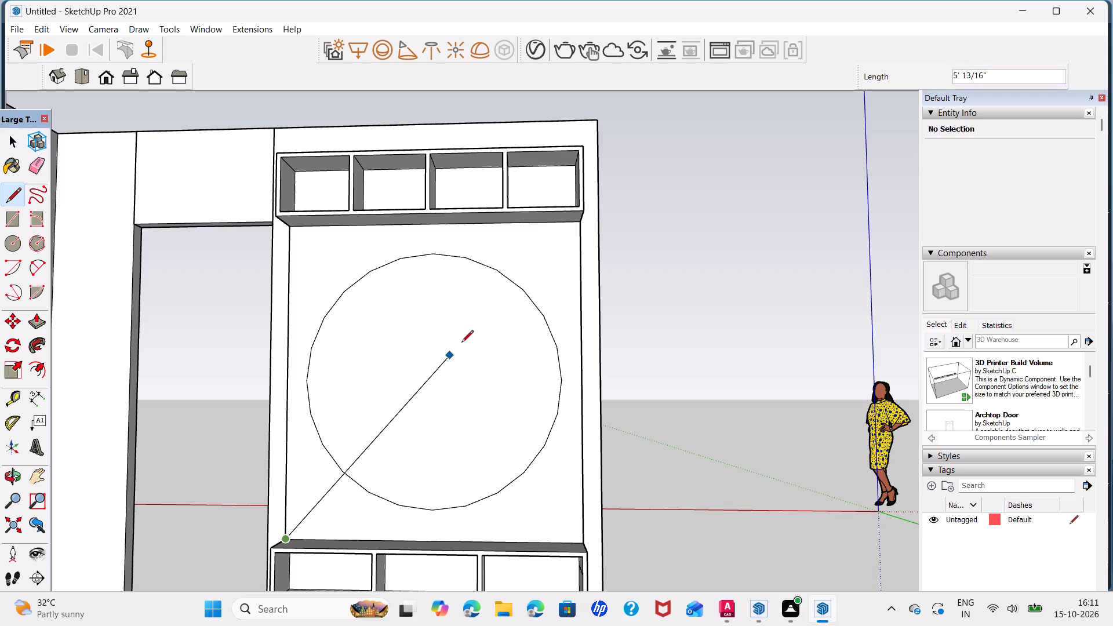
left_click(582, 221)
key("space")
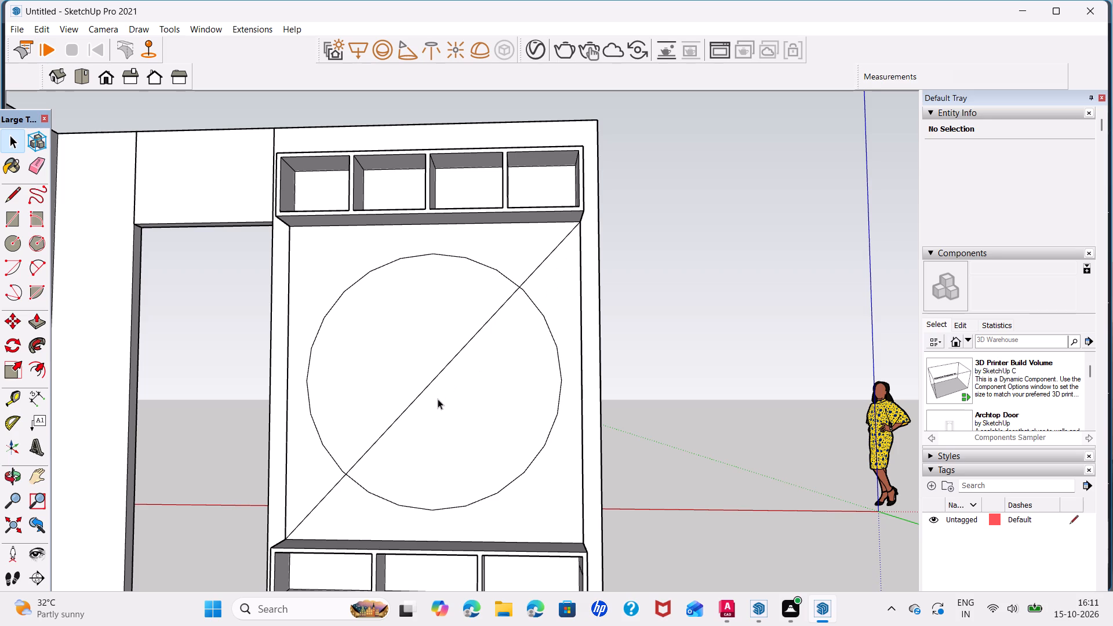
Set the segment count of the circle's upper arc, above the diagonal, to 90.
left_click(418, 256)
left_click(1027, 177)
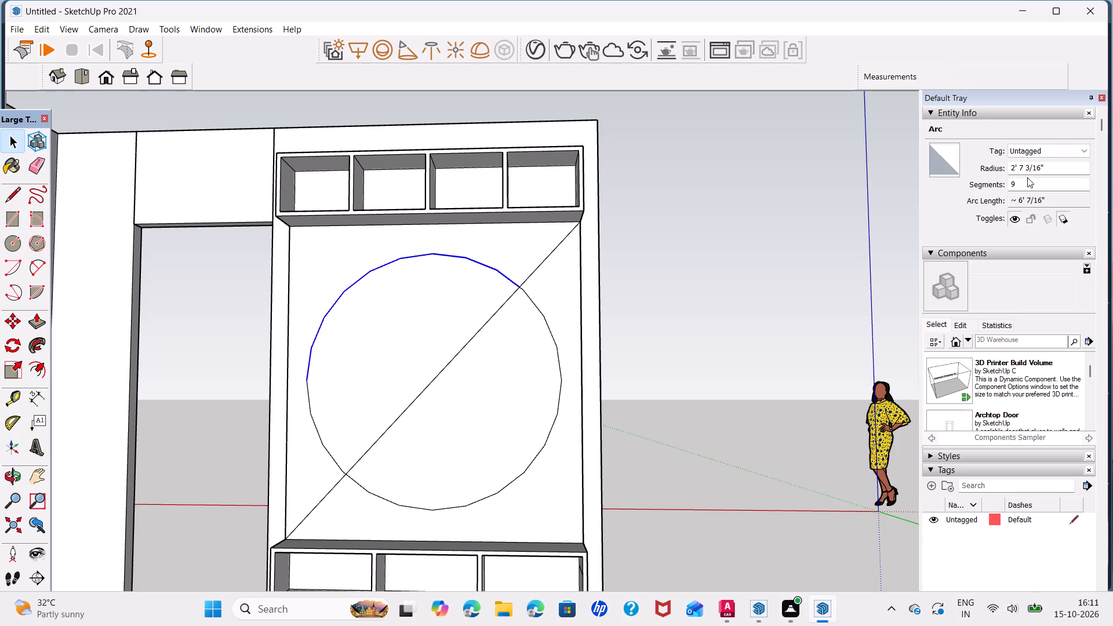
left_click(1027, 183)
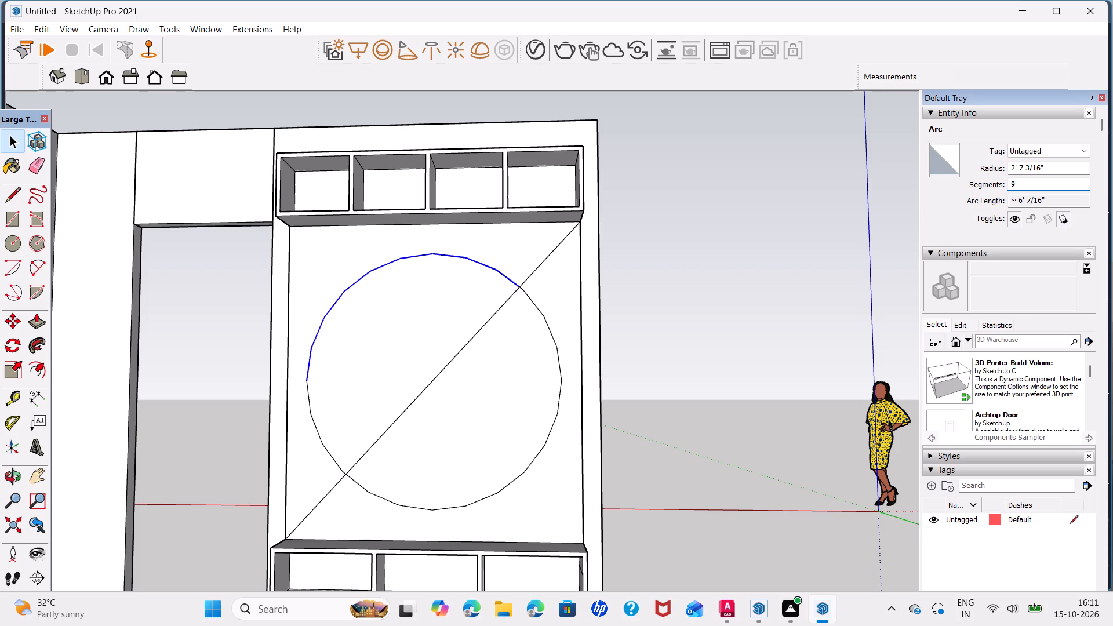
key("0")
key("Return")
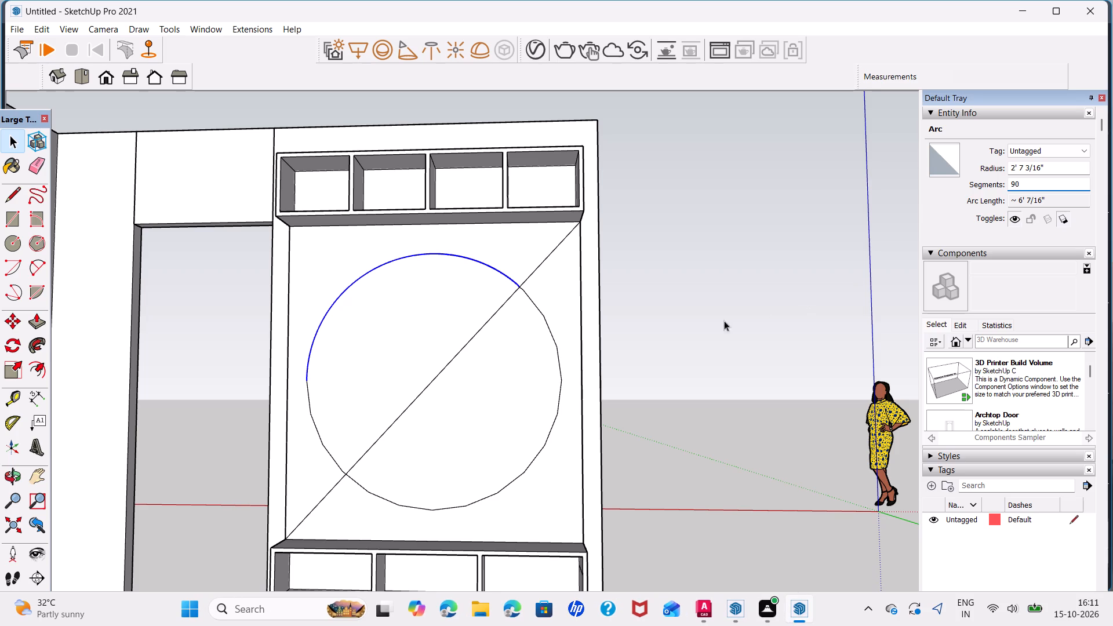
Set the segment count of the circle's short lower arc on the doorway side of the diagonal to 40.
left_click(334, 460)
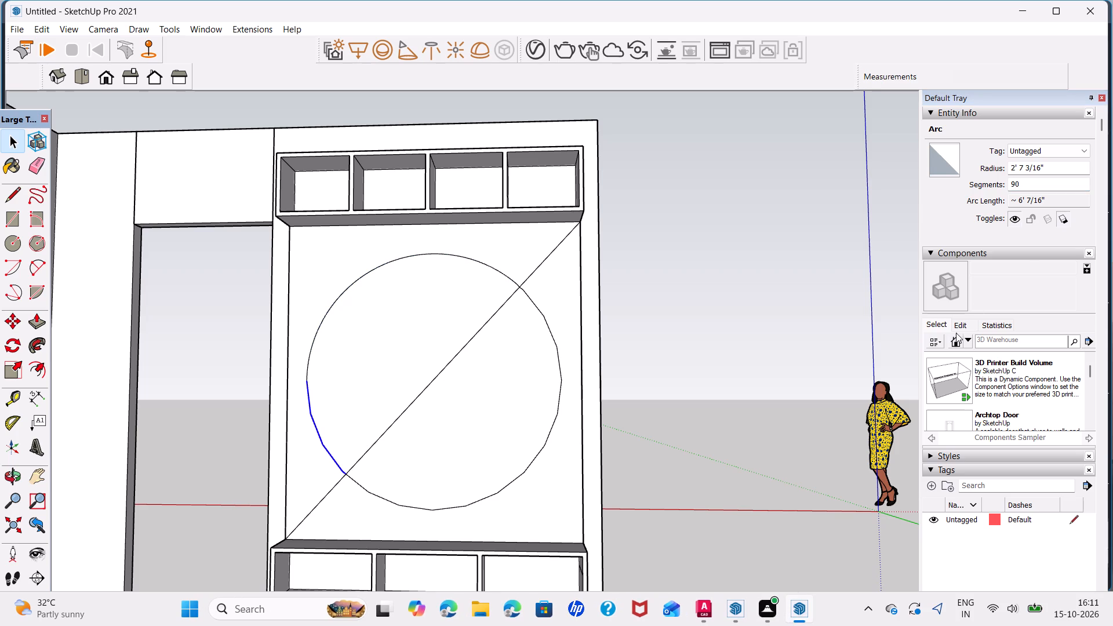
left_click(1048, 192)
left_click(1047, 188)
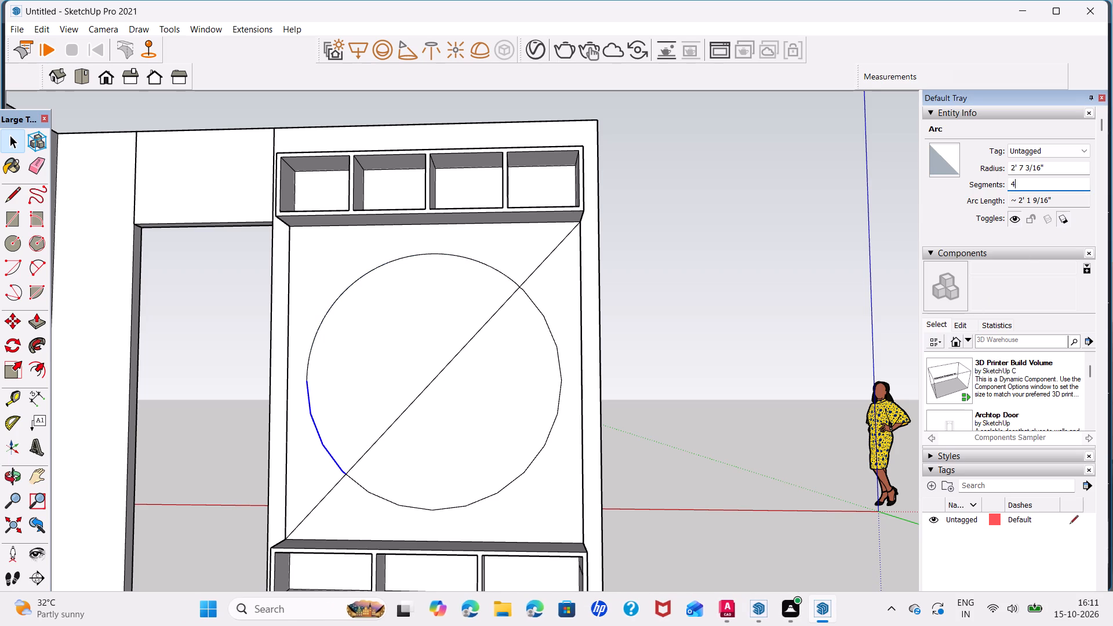
key("0")
key("Return")
key("space")
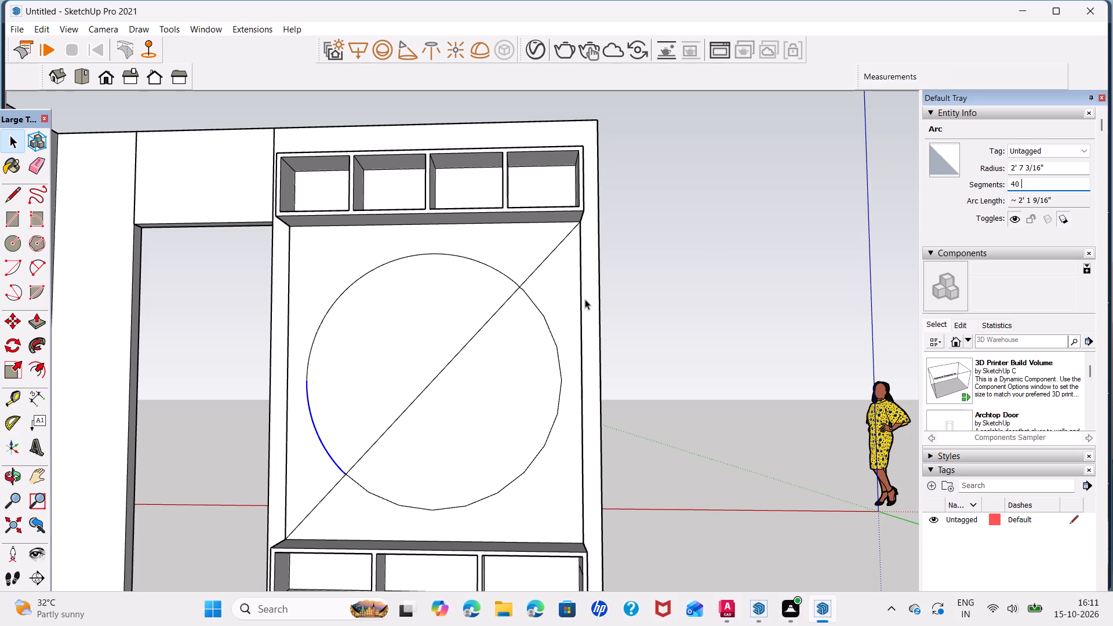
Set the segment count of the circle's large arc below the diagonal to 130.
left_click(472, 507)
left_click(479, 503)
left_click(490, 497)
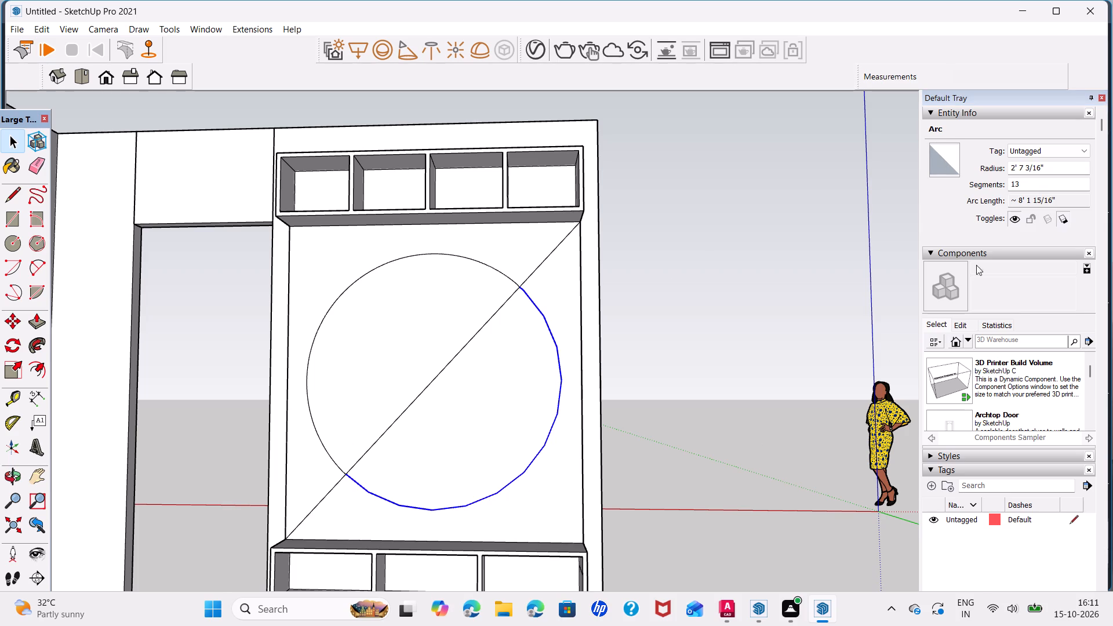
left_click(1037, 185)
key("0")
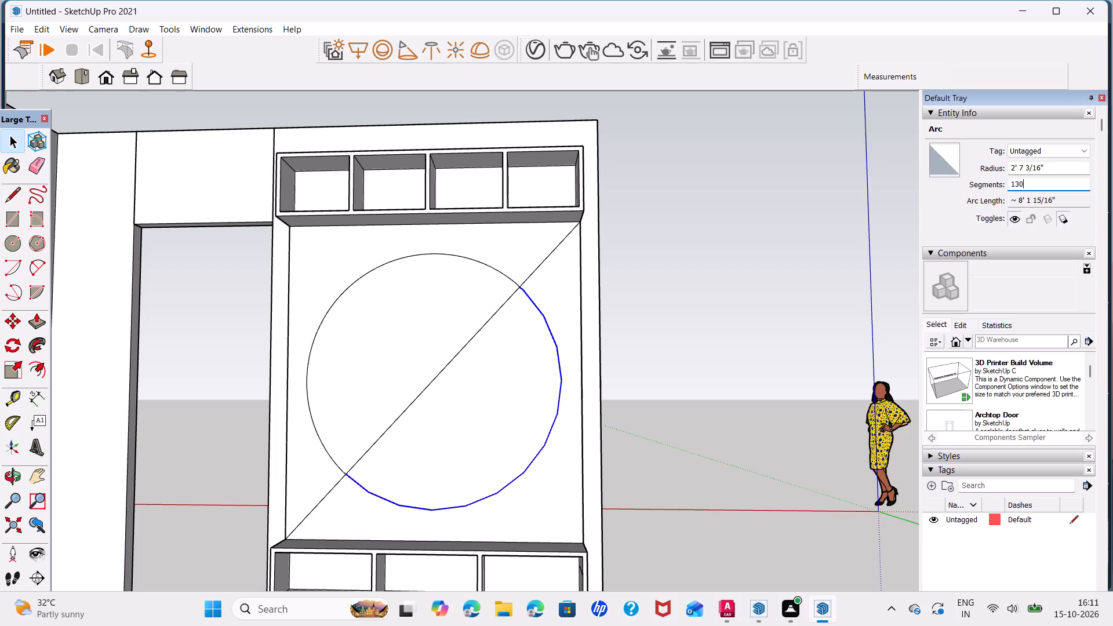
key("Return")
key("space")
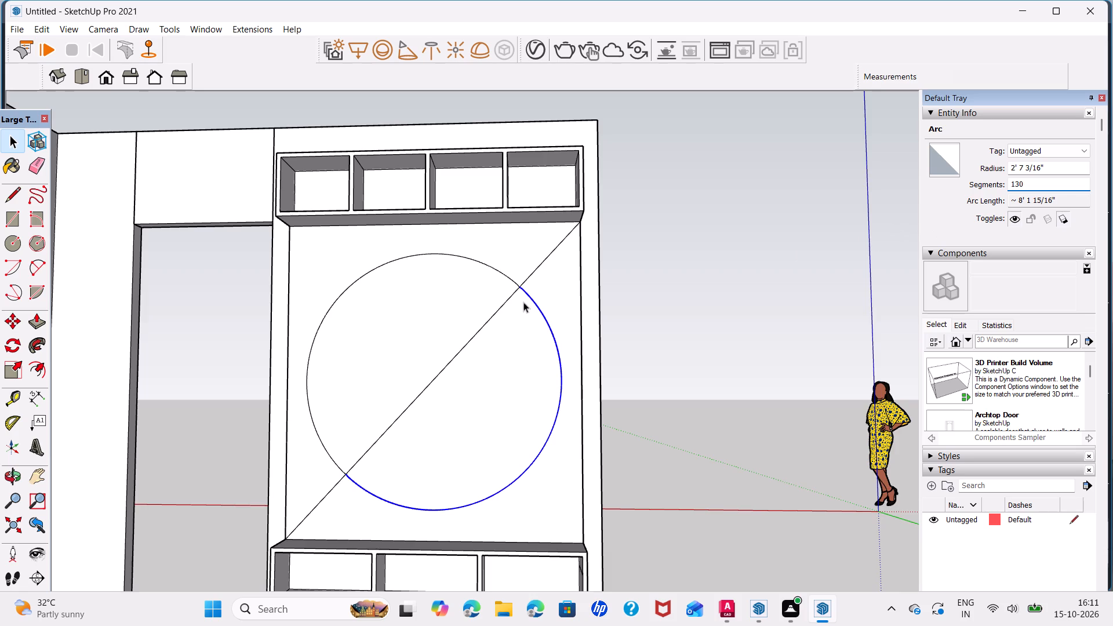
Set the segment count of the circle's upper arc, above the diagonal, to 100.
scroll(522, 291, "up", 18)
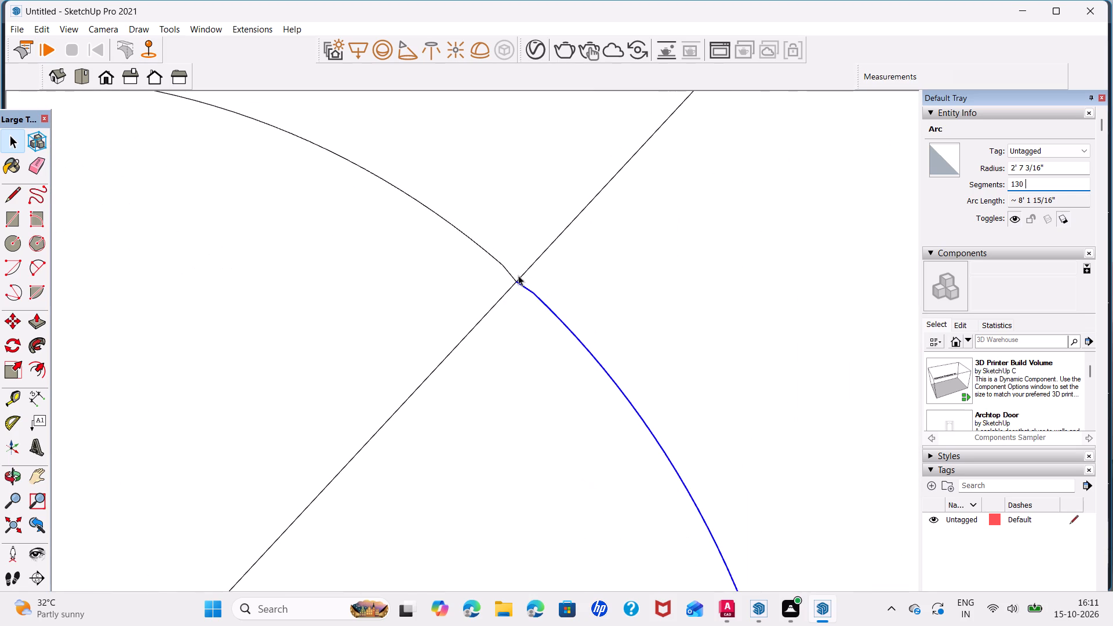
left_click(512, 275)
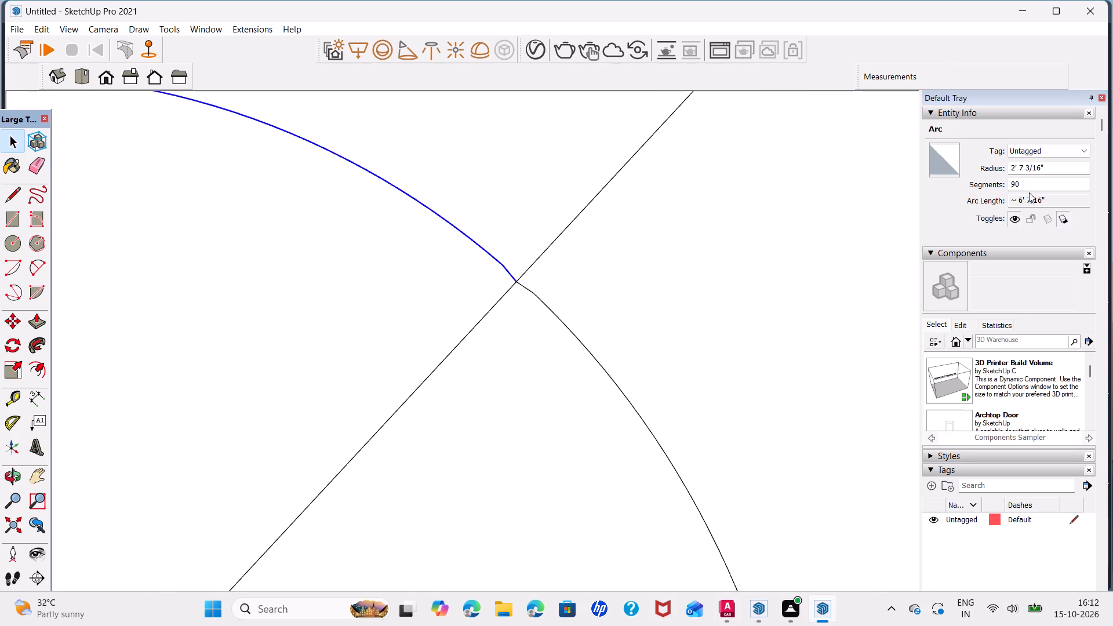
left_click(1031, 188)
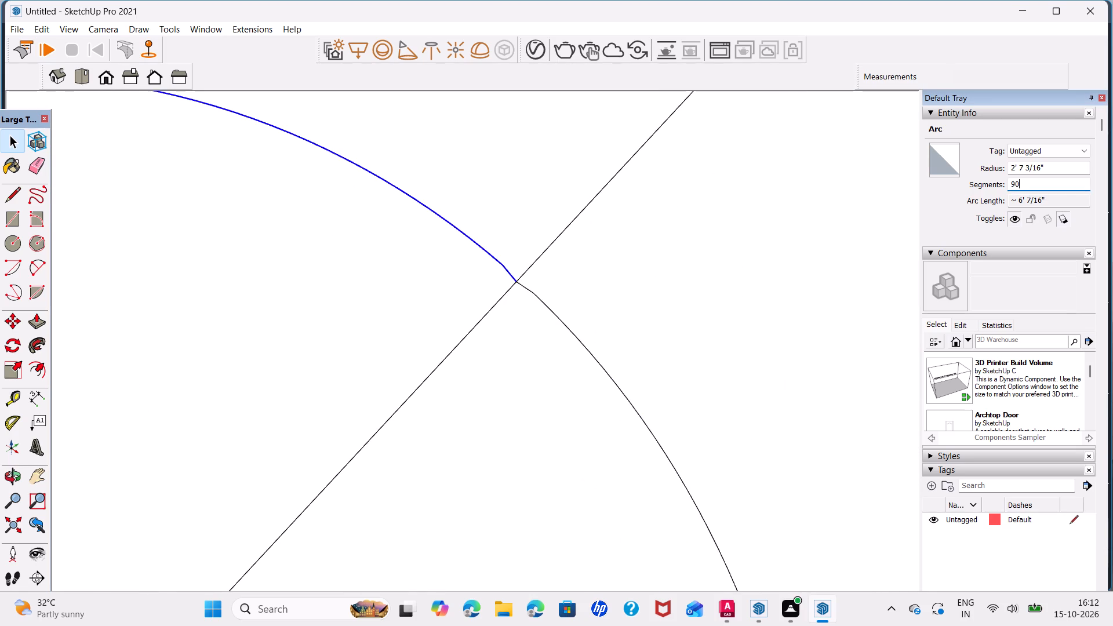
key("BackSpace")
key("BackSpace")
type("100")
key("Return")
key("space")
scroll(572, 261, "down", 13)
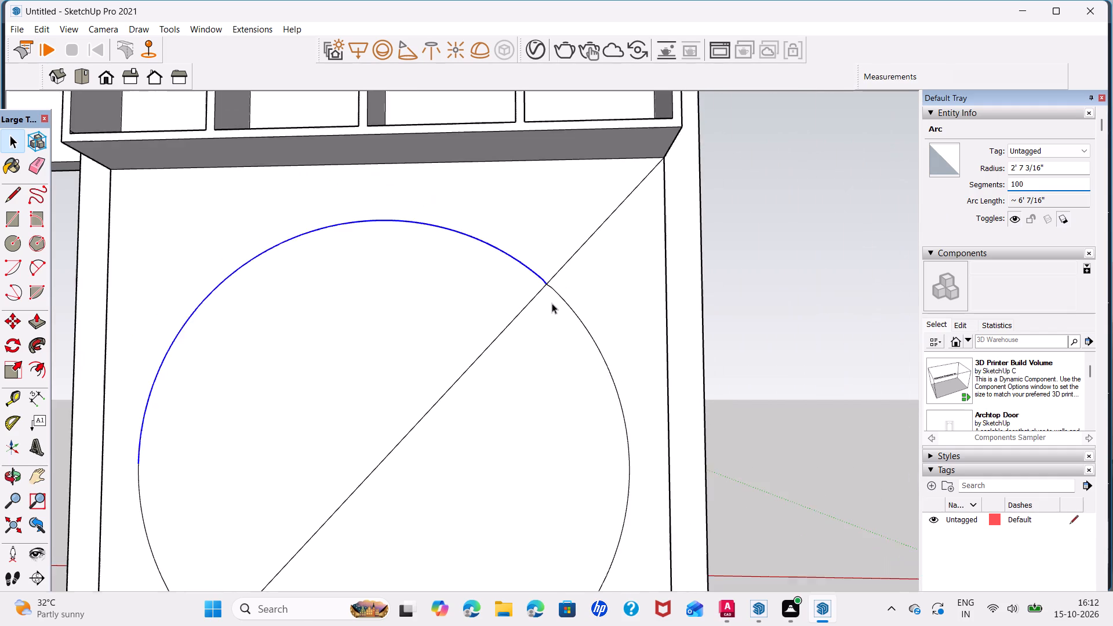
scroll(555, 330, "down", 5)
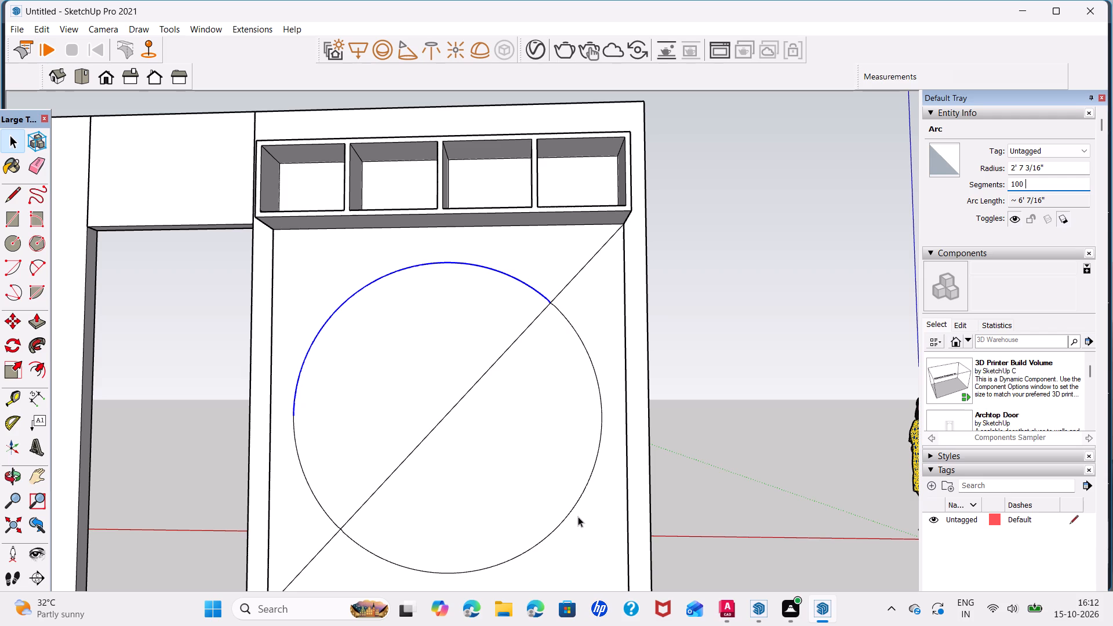
Undo the arc segment changes, the diagonal line and the deletion of the short line between the circle and the panel's doorway-side edge.
key("ctrl+z")
key("ctrl+z")
key("ctrl+z")
key("ctrl+shift+z")
key("ctrl+z")
key("ctrl+z")
key("ctrl+z")
left_click(454, 445)
key("ctrl+z")
key("ctrl+z")
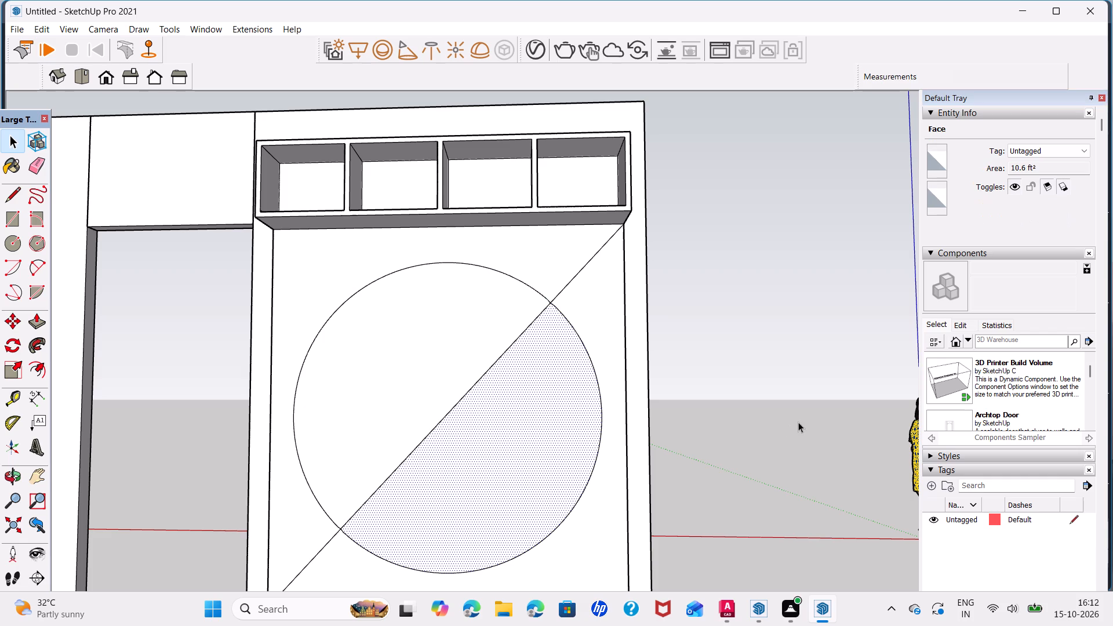
key("ctrl+z")
key("ctrl+z")
key("ctrl+z")
left_click(796, 420, "ctrl")
key("z")
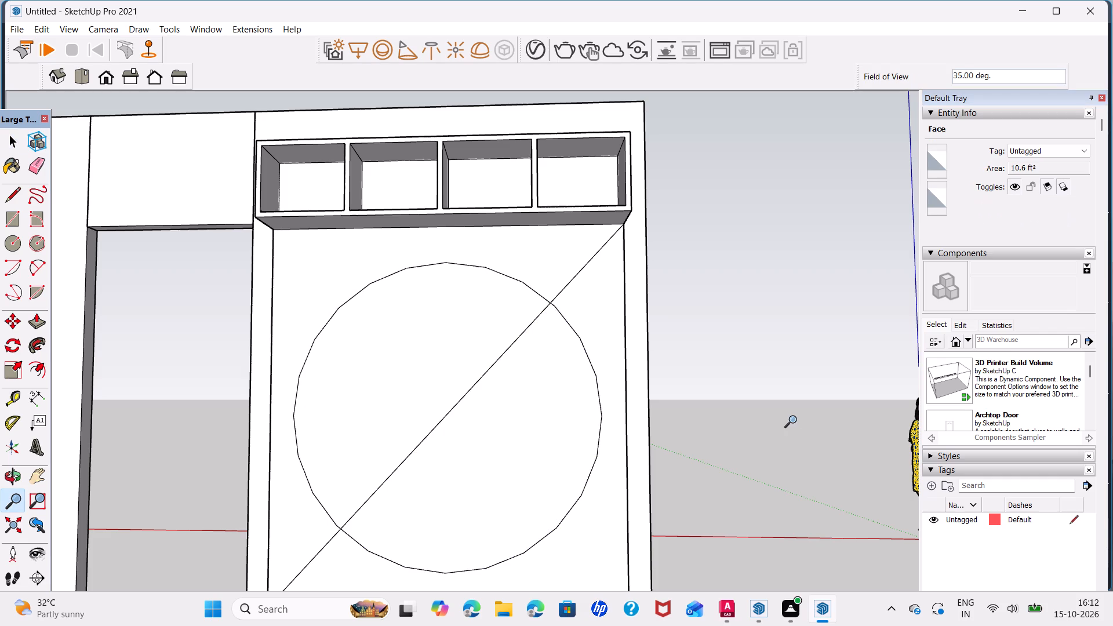
key("ctrl+z")
key("ctrl+z")
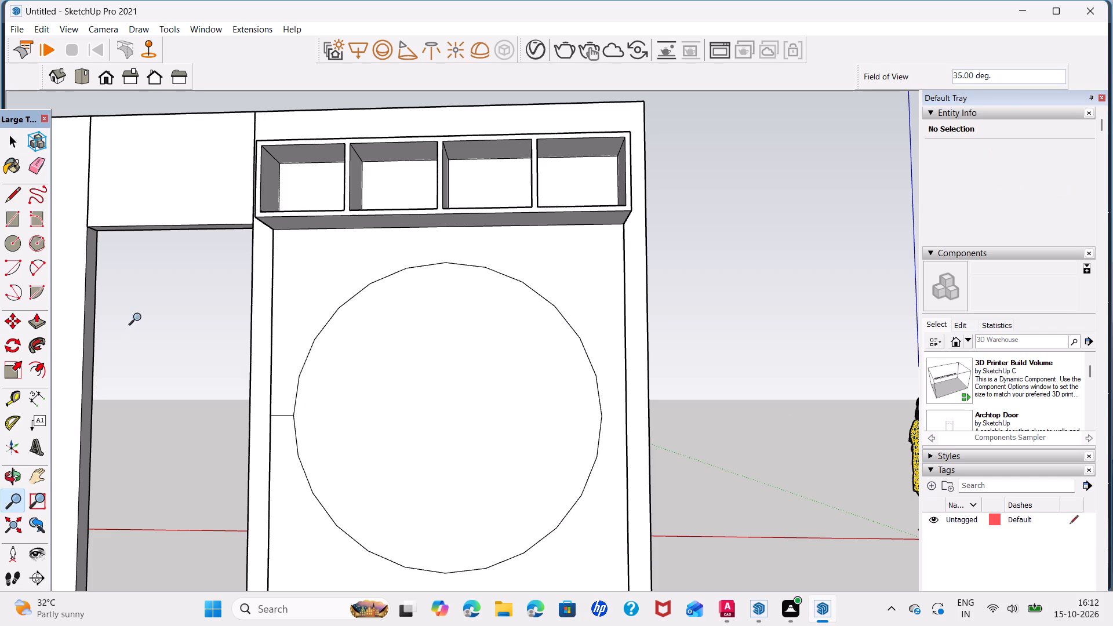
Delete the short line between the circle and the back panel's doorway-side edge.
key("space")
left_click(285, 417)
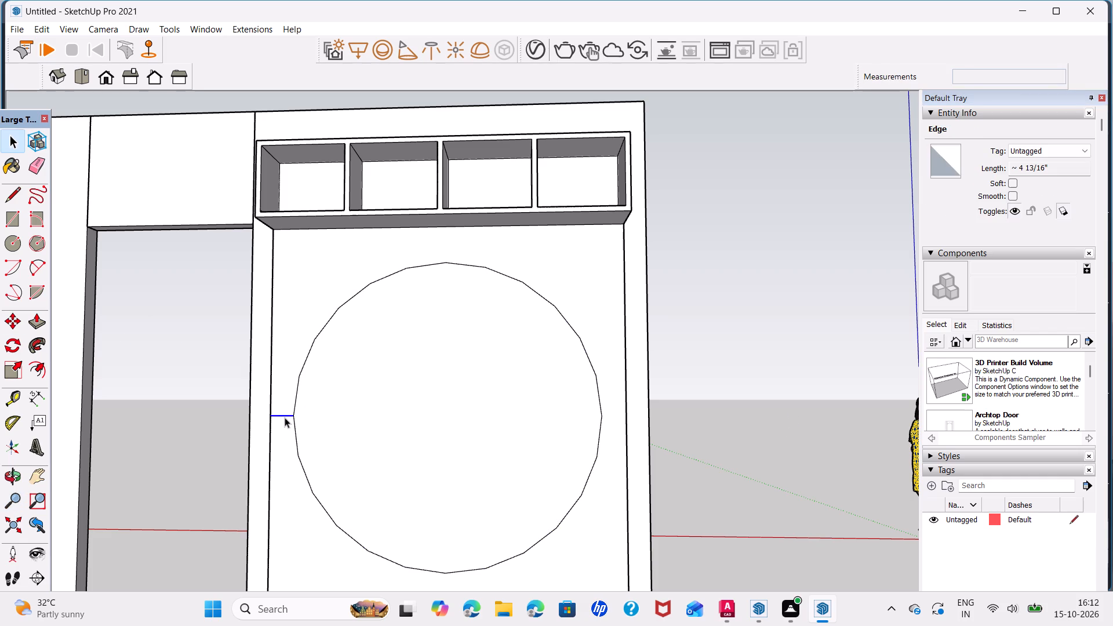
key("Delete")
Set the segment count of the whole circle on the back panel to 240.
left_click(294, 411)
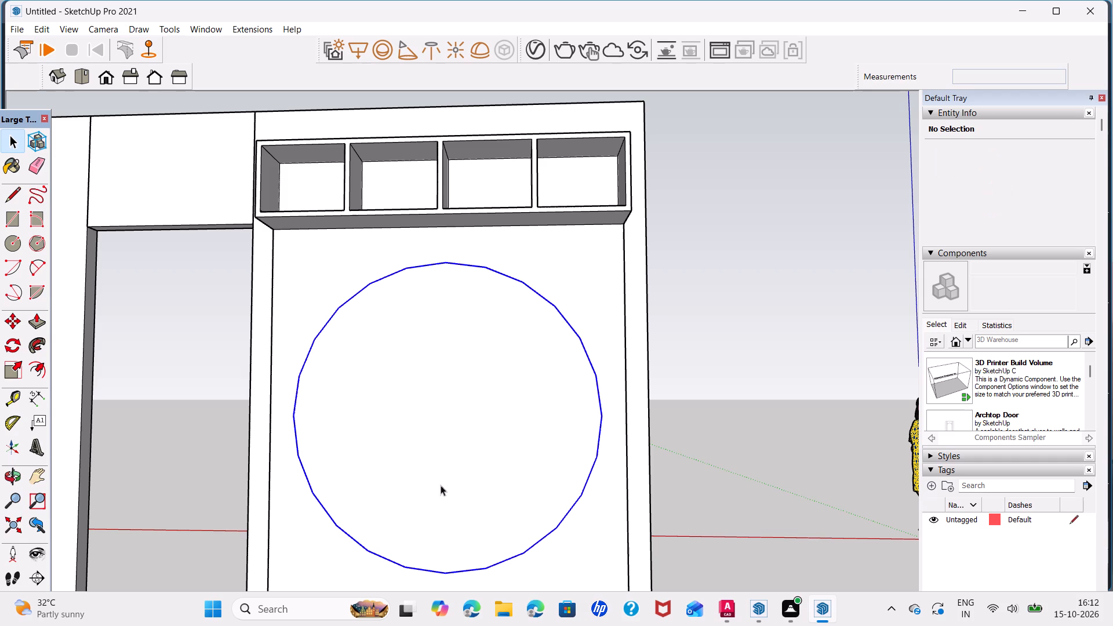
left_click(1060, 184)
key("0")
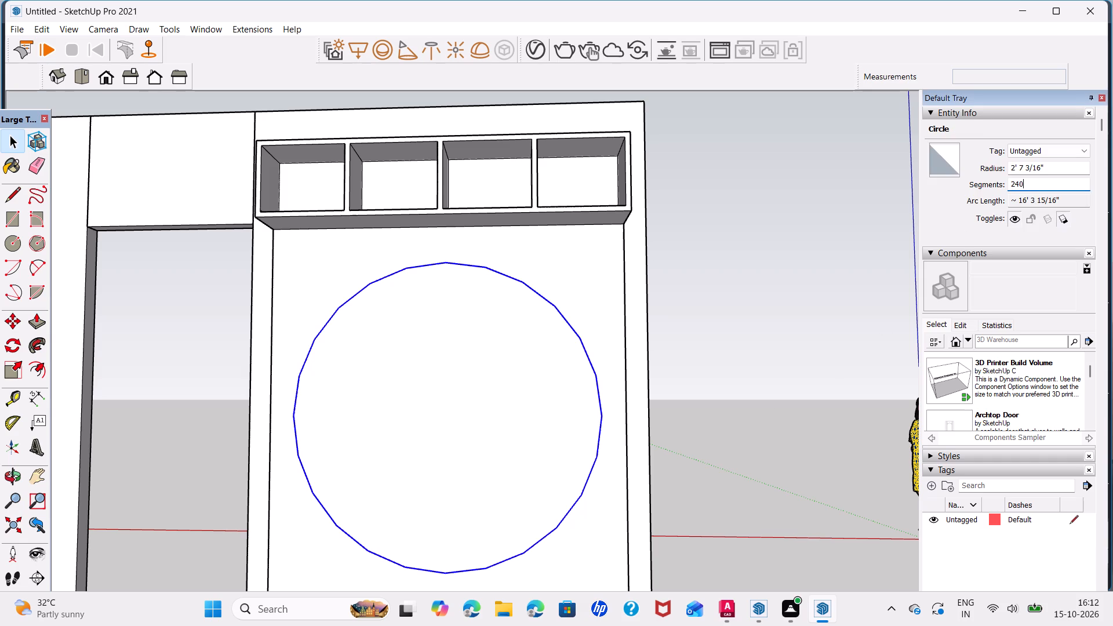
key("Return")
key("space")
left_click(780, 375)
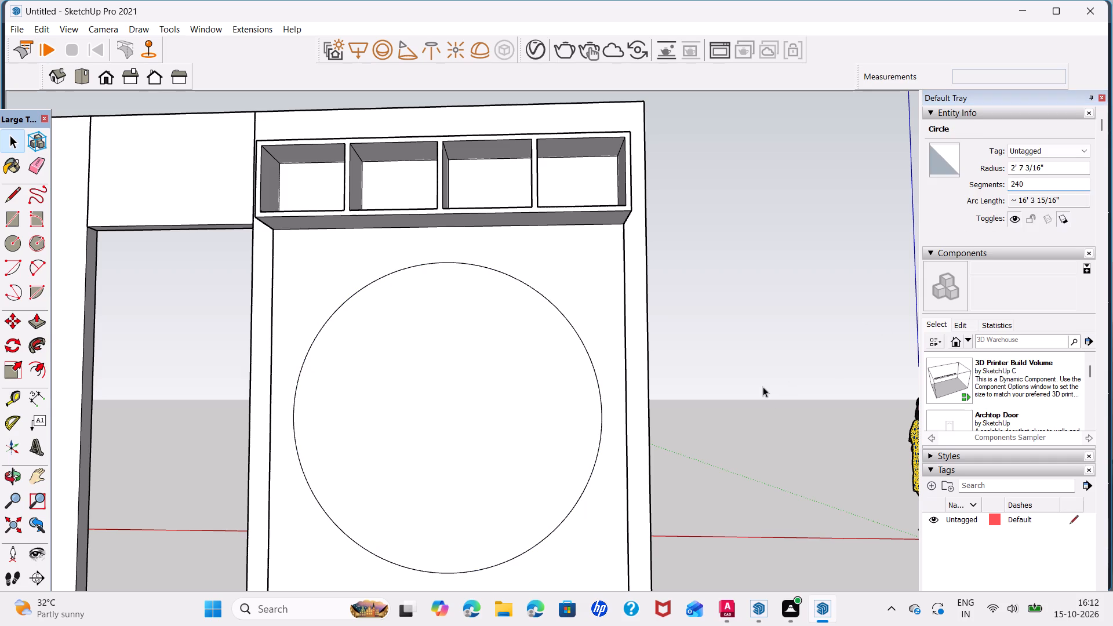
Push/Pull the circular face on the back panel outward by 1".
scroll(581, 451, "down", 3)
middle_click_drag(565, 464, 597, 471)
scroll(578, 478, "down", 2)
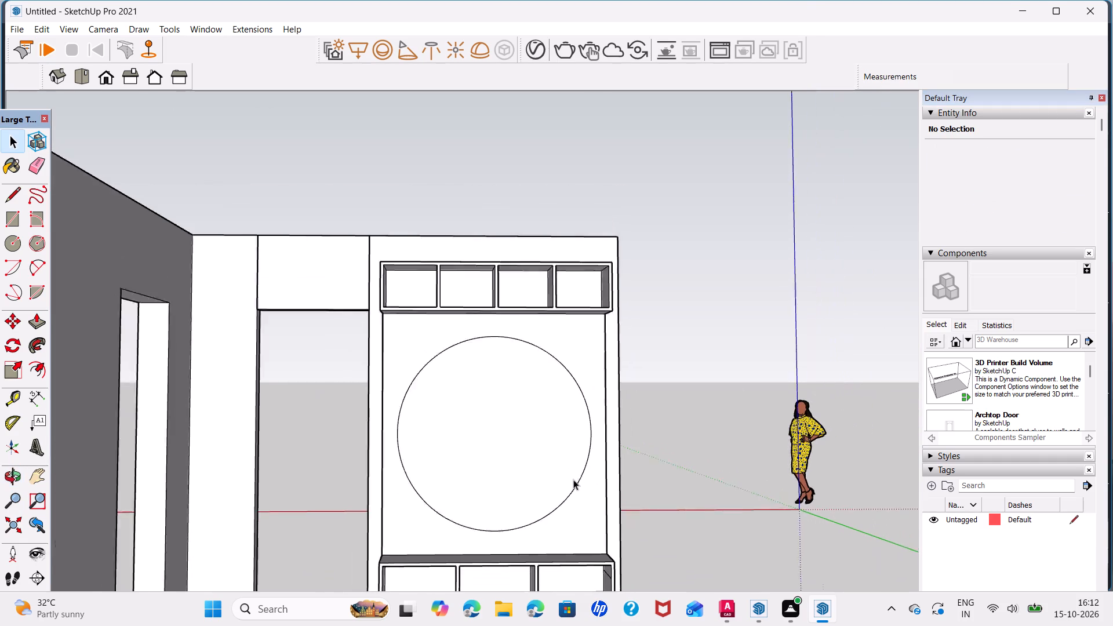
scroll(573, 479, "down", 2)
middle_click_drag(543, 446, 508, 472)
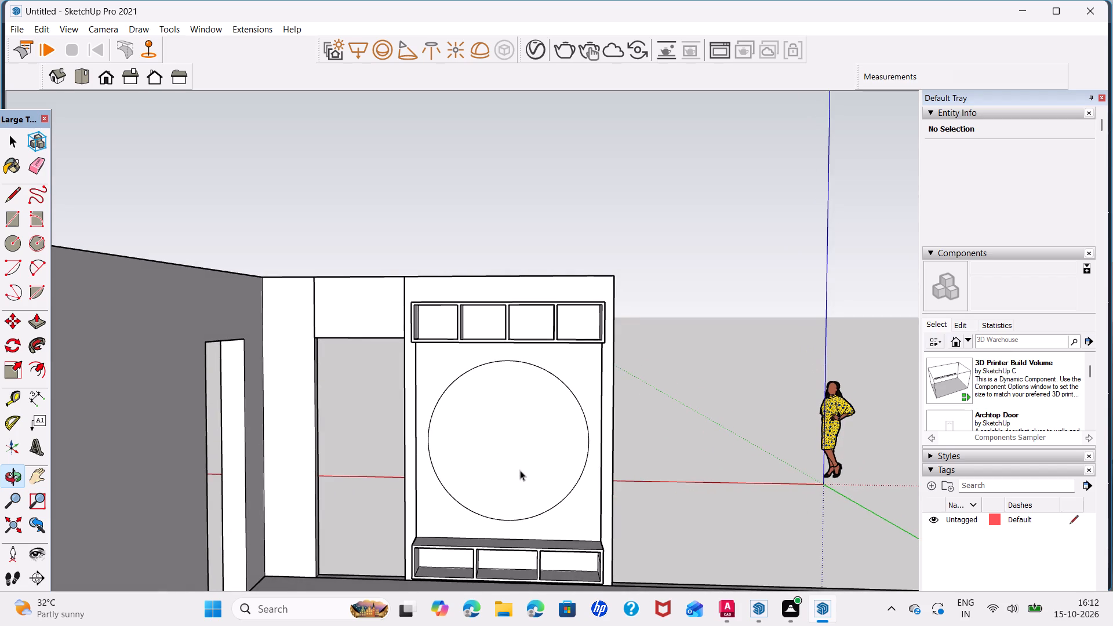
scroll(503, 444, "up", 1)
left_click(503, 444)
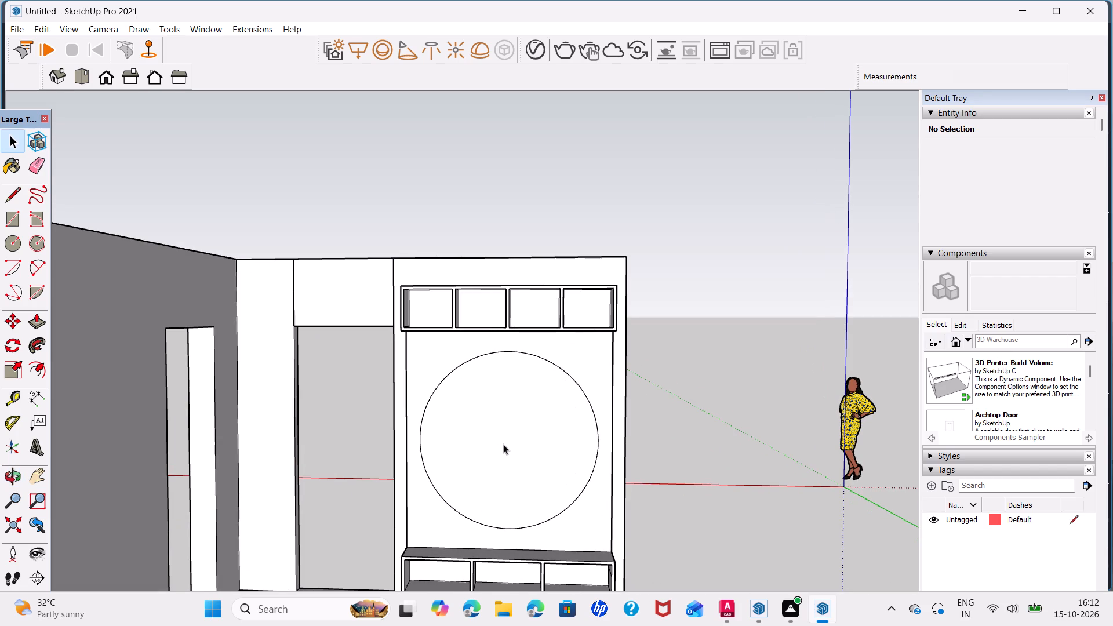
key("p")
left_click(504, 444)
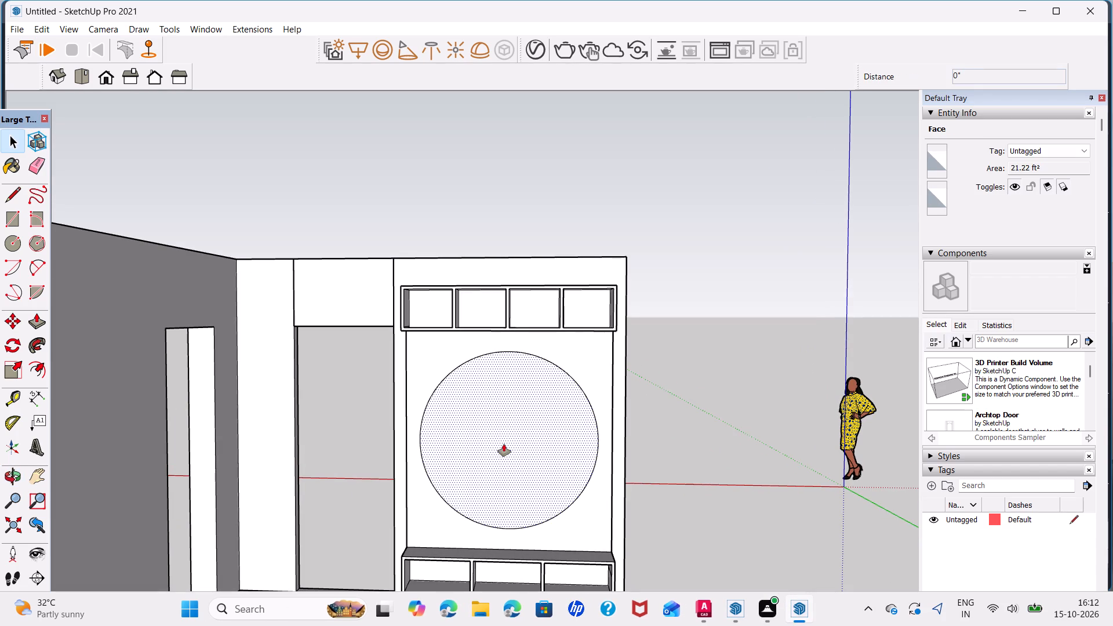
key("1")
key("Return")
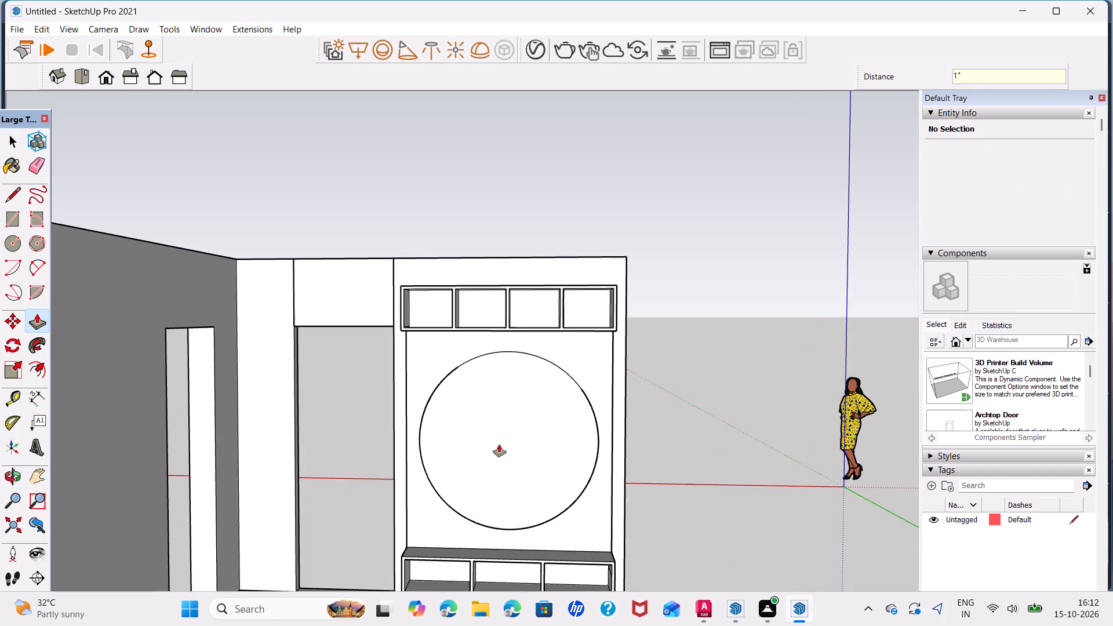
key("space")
Examine the raised circular disc and the whole wall unit from several angles and distances.
middle_click_drag(620, 424, 471, 531)
scroll(530, 449, "up", 2)
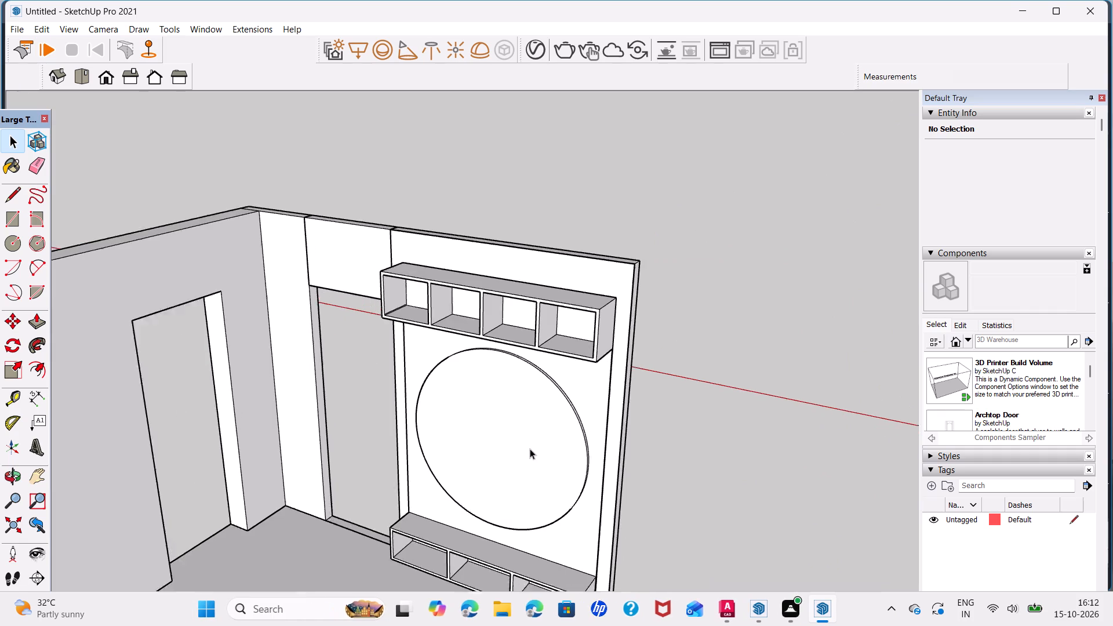
scroll(530, 449, "up", 5)
middle_click_drag(518, 379, 422, 419)
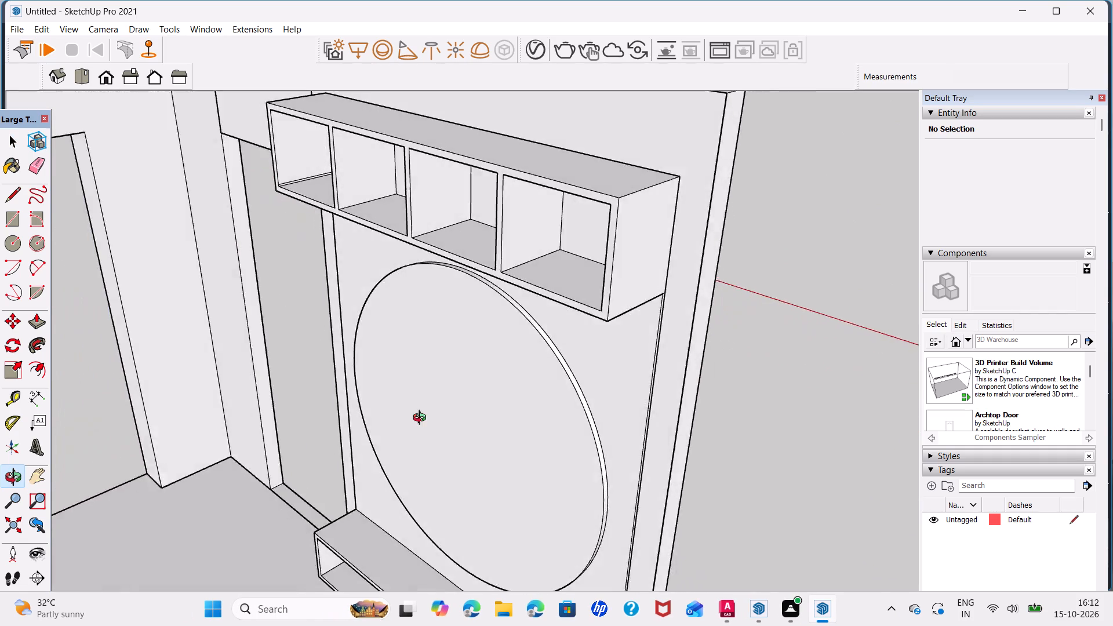
middle_click_drag(422, 419, 338, 396)
scroll(446, 454, "up", 2)
middle_click_drag(446, 454, 601, 368)
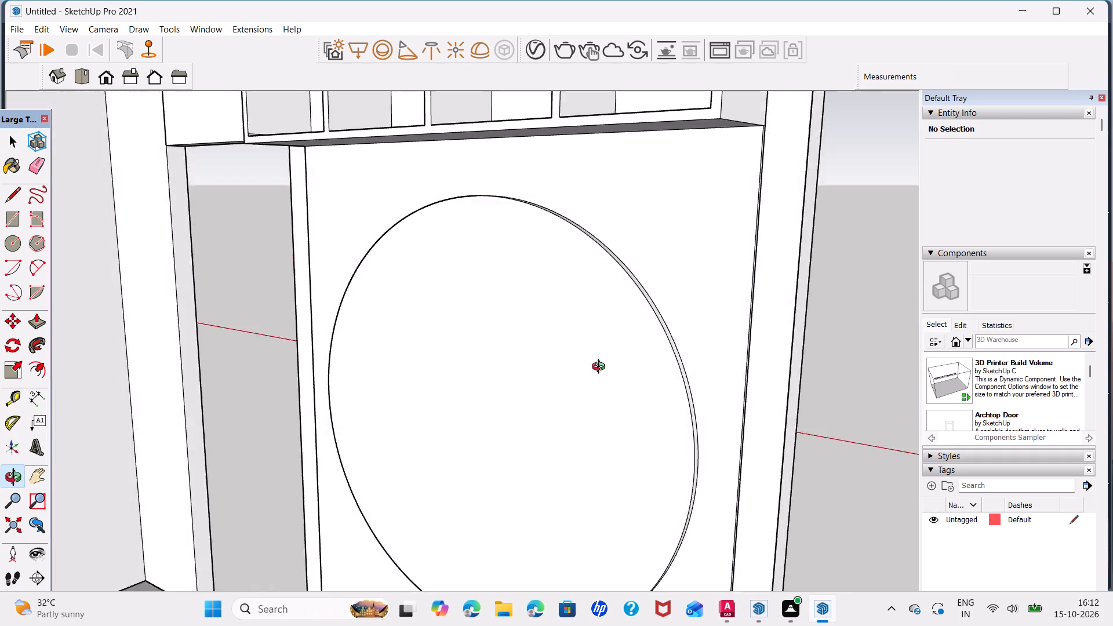
middle_click_drag(601, 368, 750, 351)
scroll(561, 403, "down", 5)
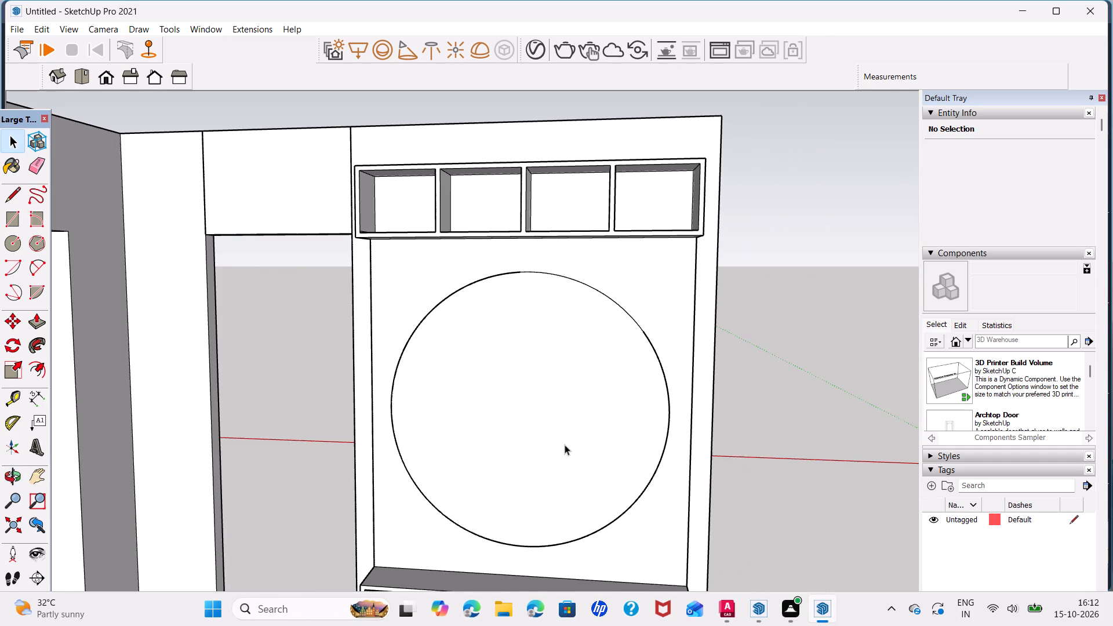
middle_click_drag(565, 445, 578, 338, "shift")
middle_click_drag(526, 383, 572, 381)
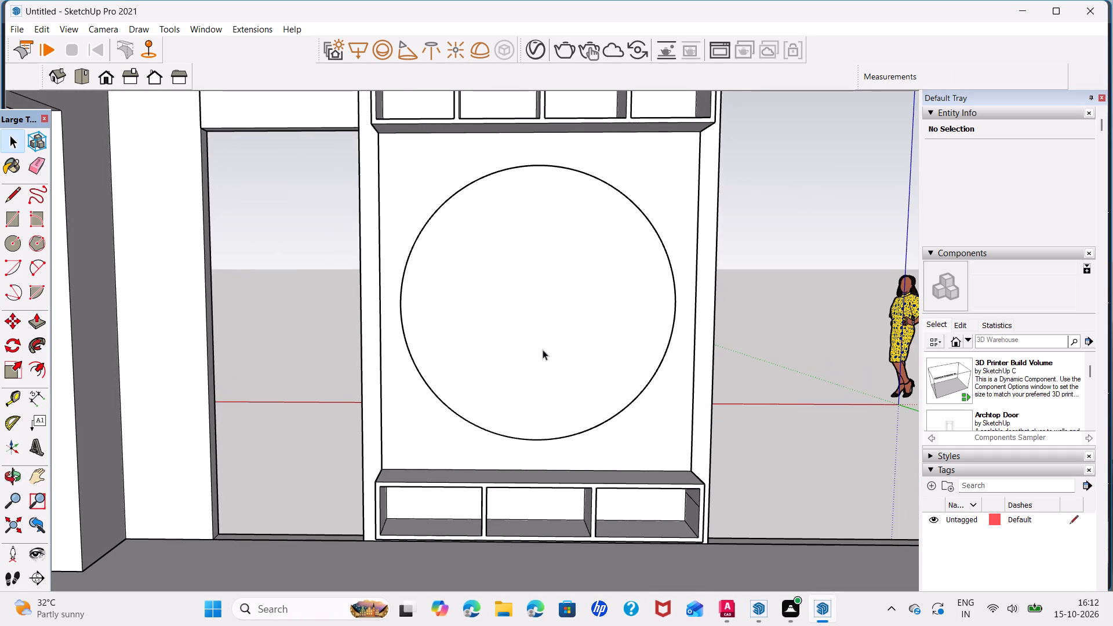
scroll(543, 350, "up", 1)
scroll(540, 350, "down", 3)
middle_click_drag(475, 376, 497, 369)
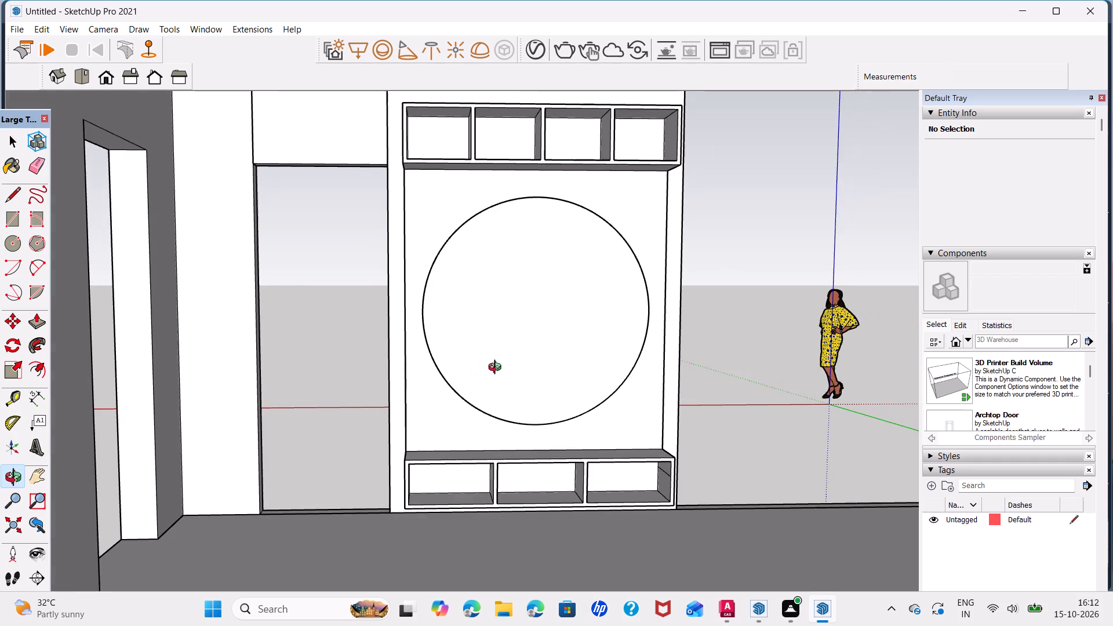
middle_click_drag(497, 369, 437, 393)
middle_click_drag(676, 430, 680, 430)
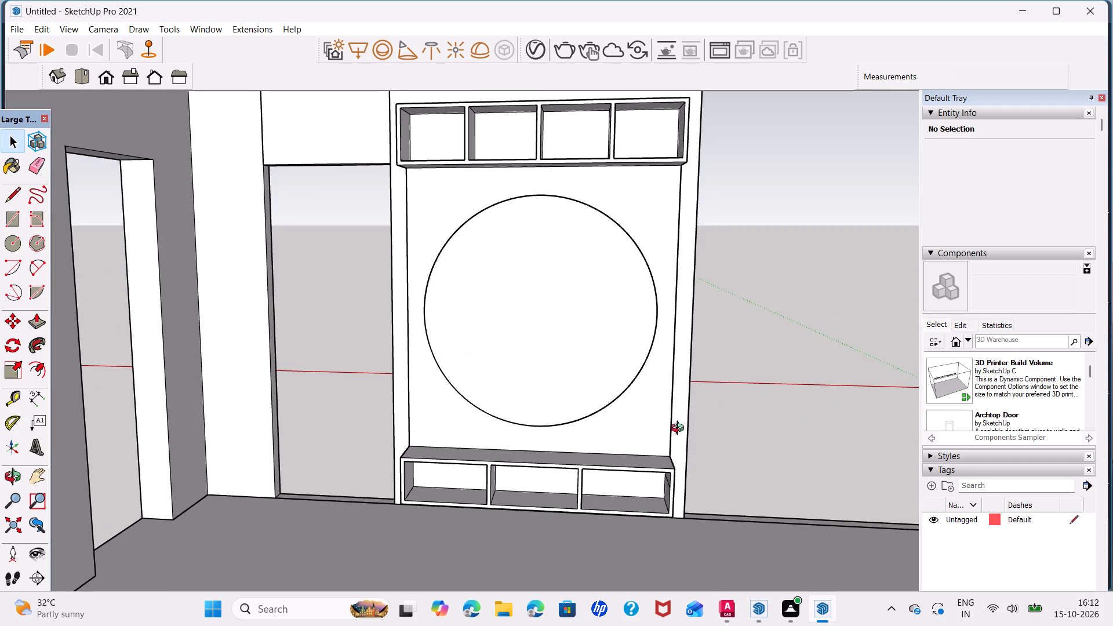
middle_click_drag(680, 430, 701, 419)
scroll(573, 410, "down", 6)
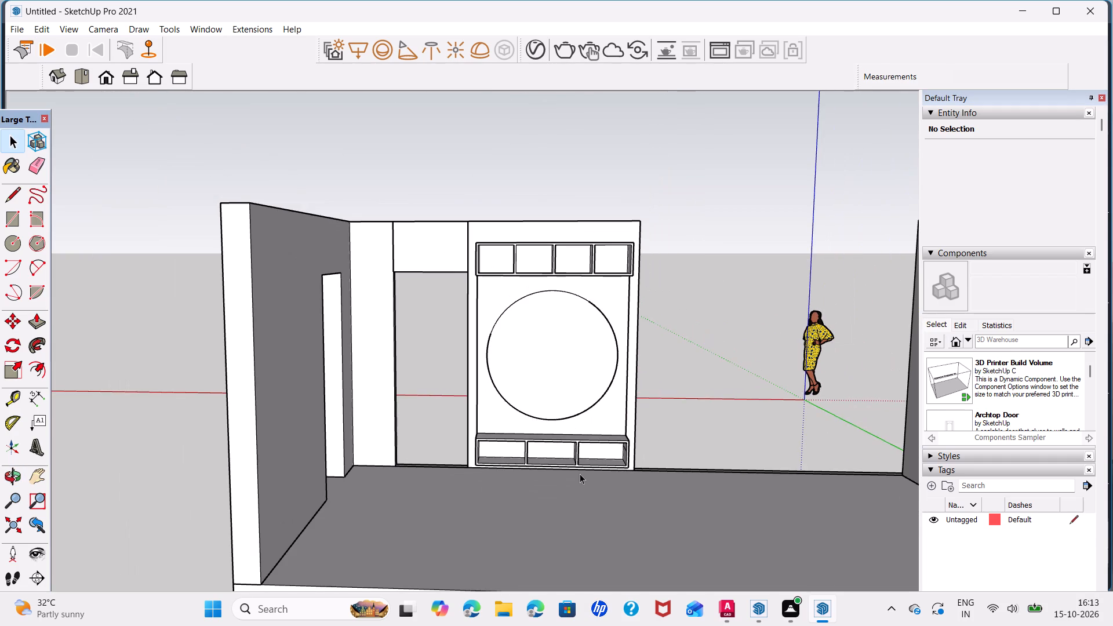
scroll(623, 440, "up", 2)
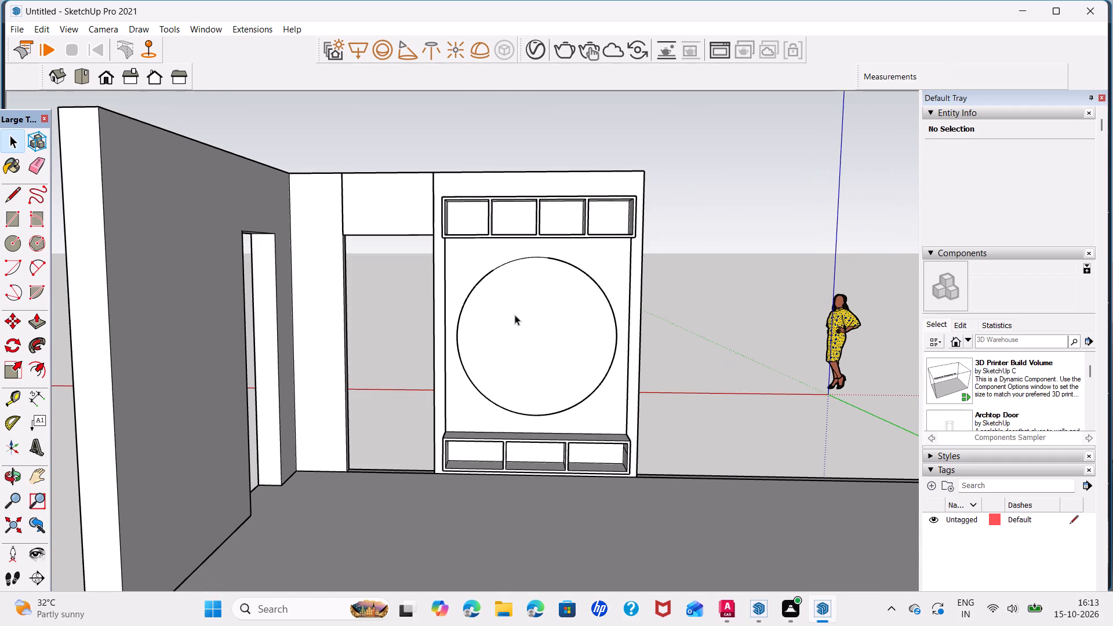
Undo the recent edits back through the drawing of the circle, leaving only the horizontal line across the back panel.
key("ctrl+z")
key("ctrl+z")
key("ctrl+z")
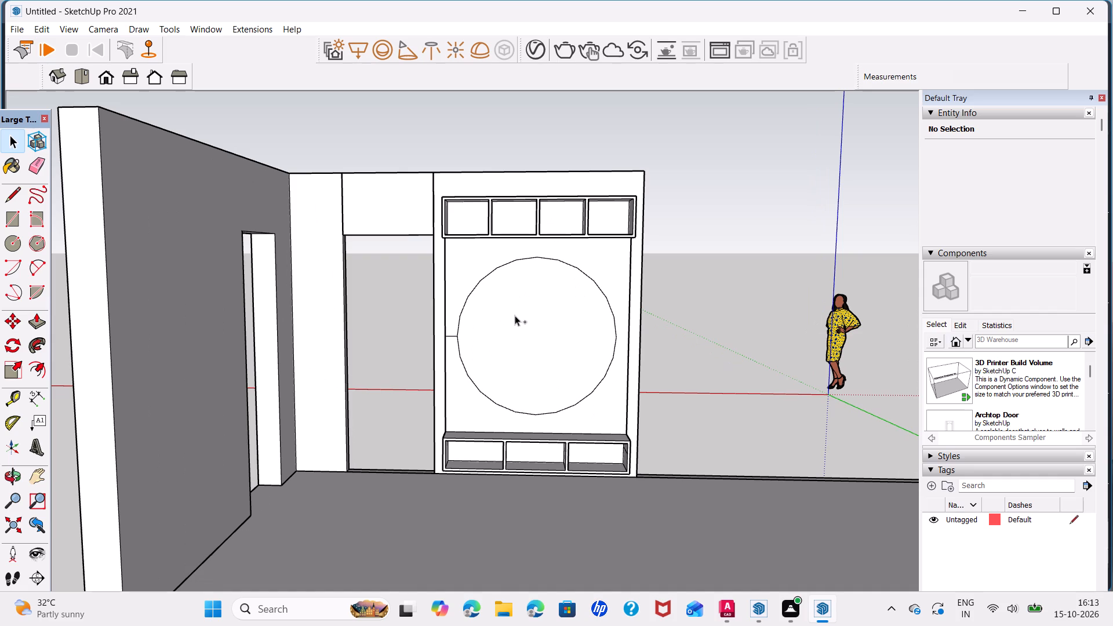
key("ctrl+z")
key("ctrl+z")
key("ctrl+z")
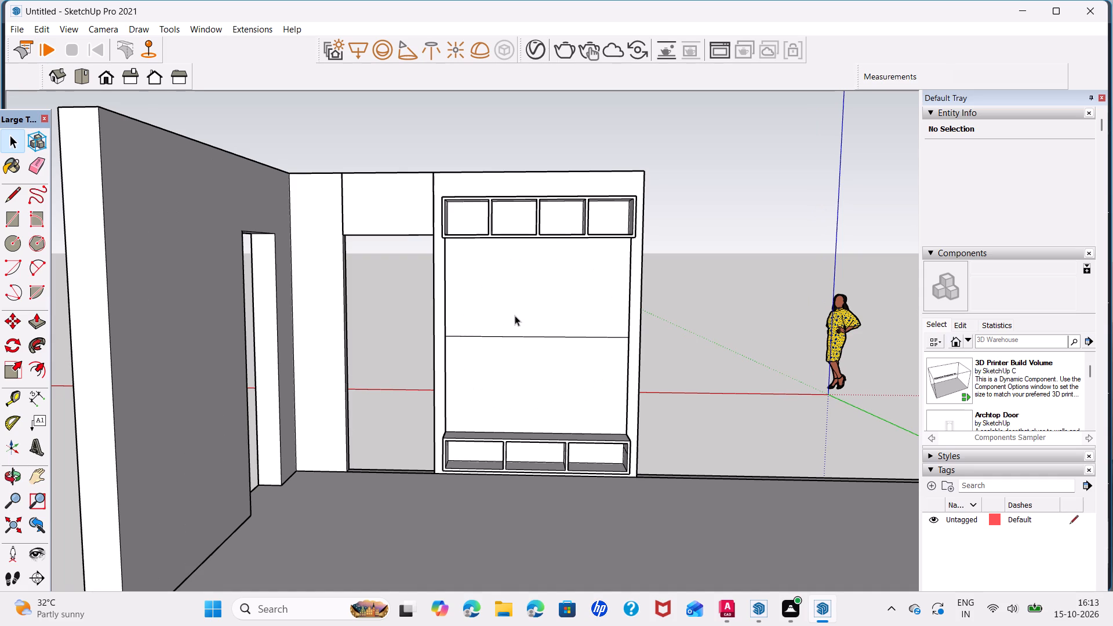
Undo the horizontal line across the back panel so the panel is one undivided face.
key("ctrl+z")
left_click(515, 315, "ctrl")
key("ctrl+z")
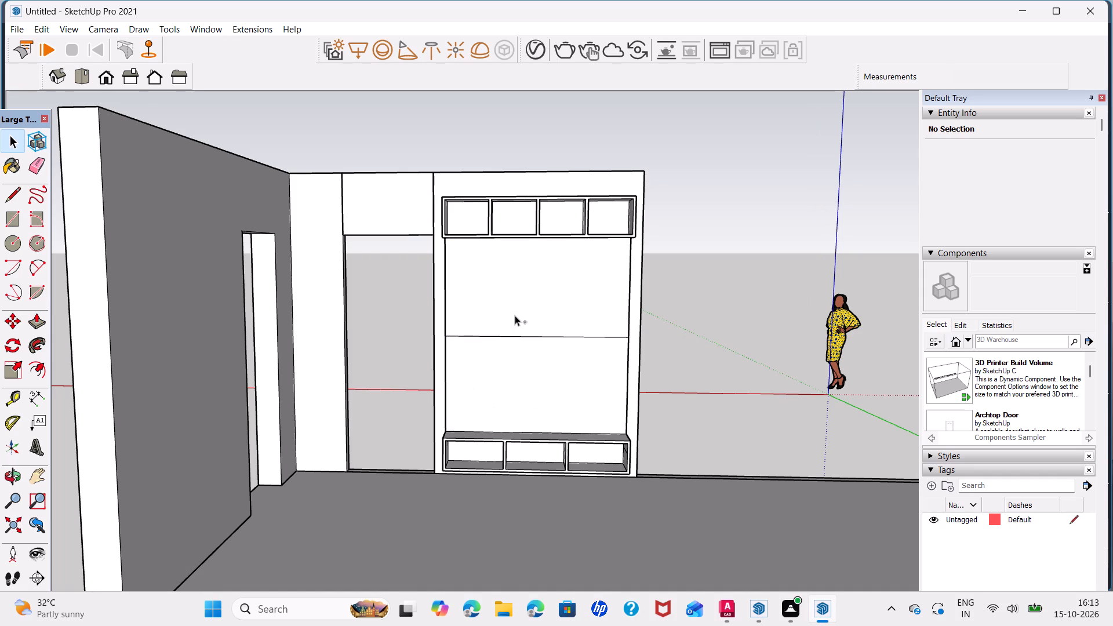
key("ctrl+z")
Push/Pull the whole back panel face outward by 1".
scroll(499, 317, "up", 2)
middle_click_drag(510, 361, 528, 371)
left_click(528, 371)
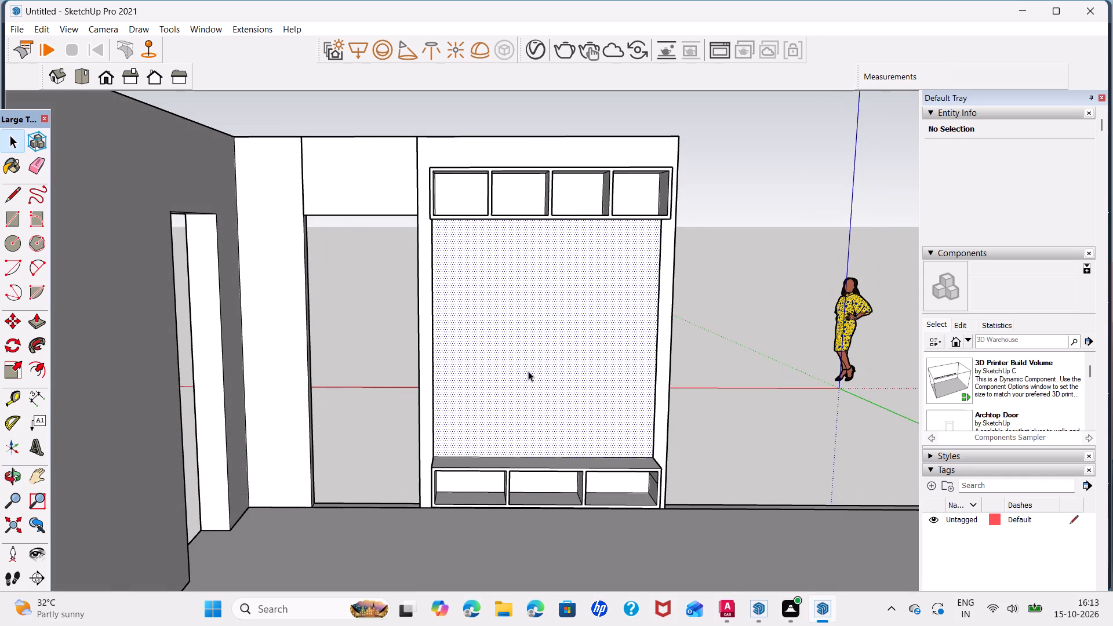
key("p")
left_click(528, 371)
key("1")
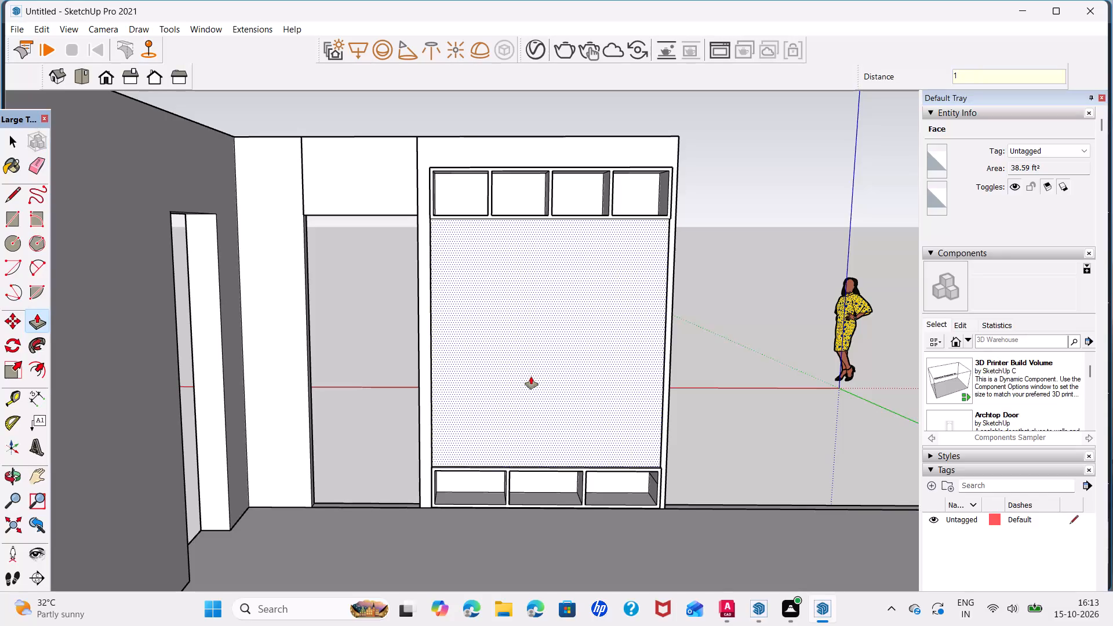
key("Return")
key("space")
Delete the leftover seam line along the bottom of the left end face of the upper compartment row.
scroll(519, 386, "up", 2)
middle_click_drag(517, 401, 548, 359)
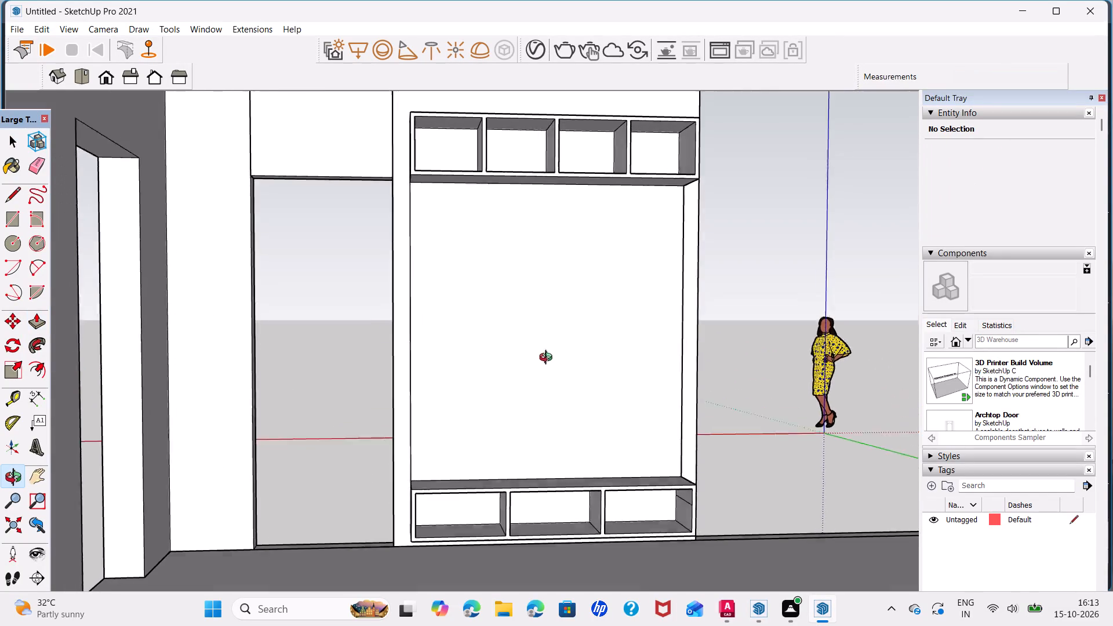
middle_click_drag(548, 359, 656, 441)
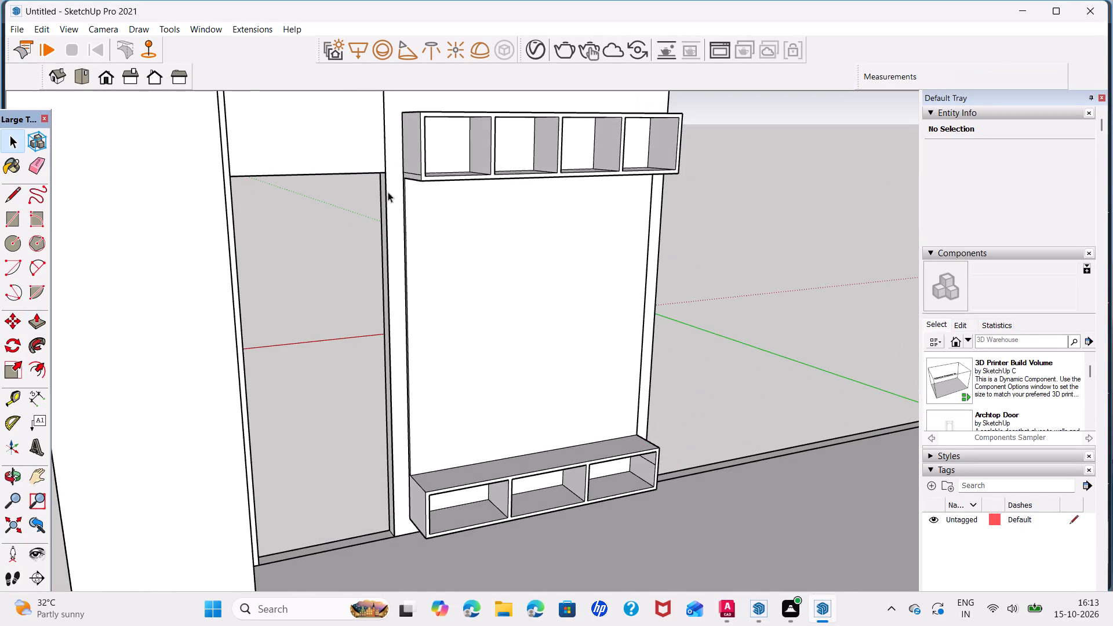
scroll(416, 172, "up", 7)
left_click(425, 178)
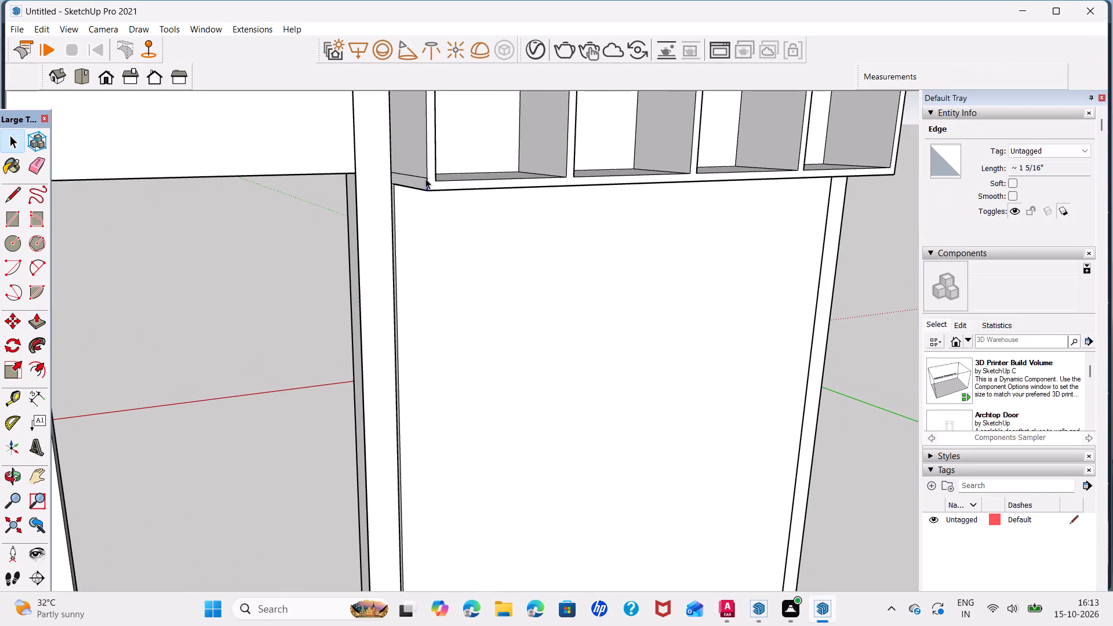
left_click(423, 179)
key("Delete")
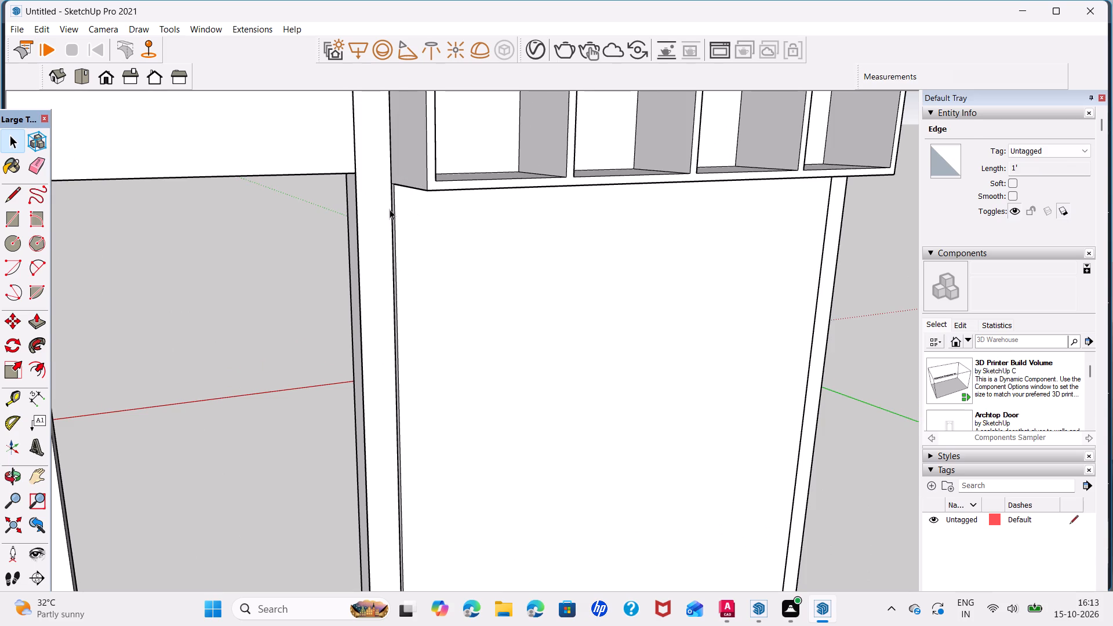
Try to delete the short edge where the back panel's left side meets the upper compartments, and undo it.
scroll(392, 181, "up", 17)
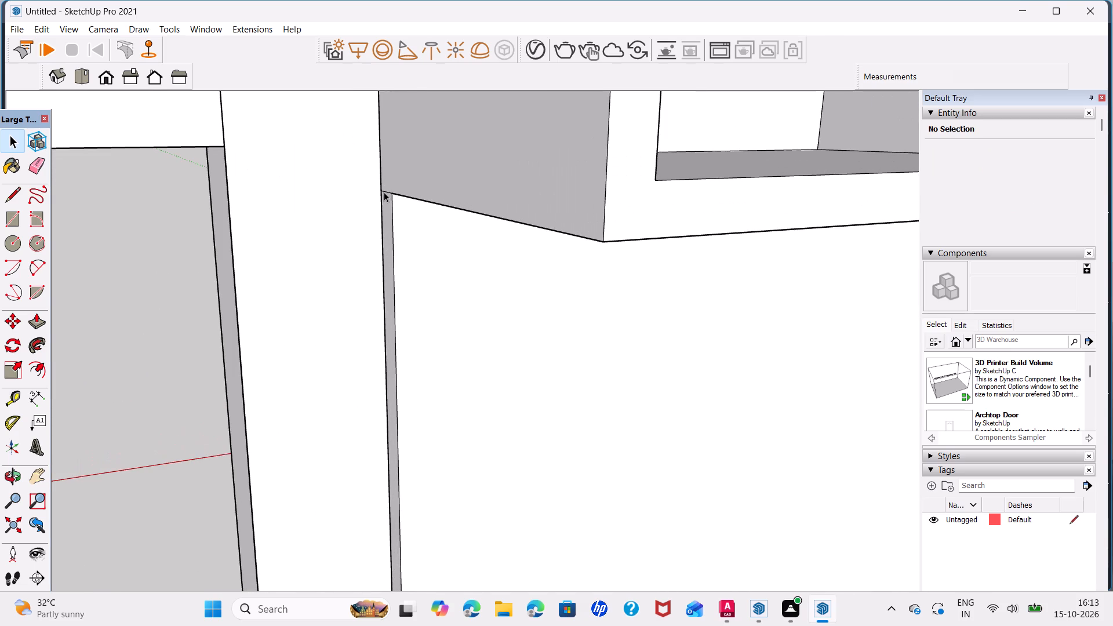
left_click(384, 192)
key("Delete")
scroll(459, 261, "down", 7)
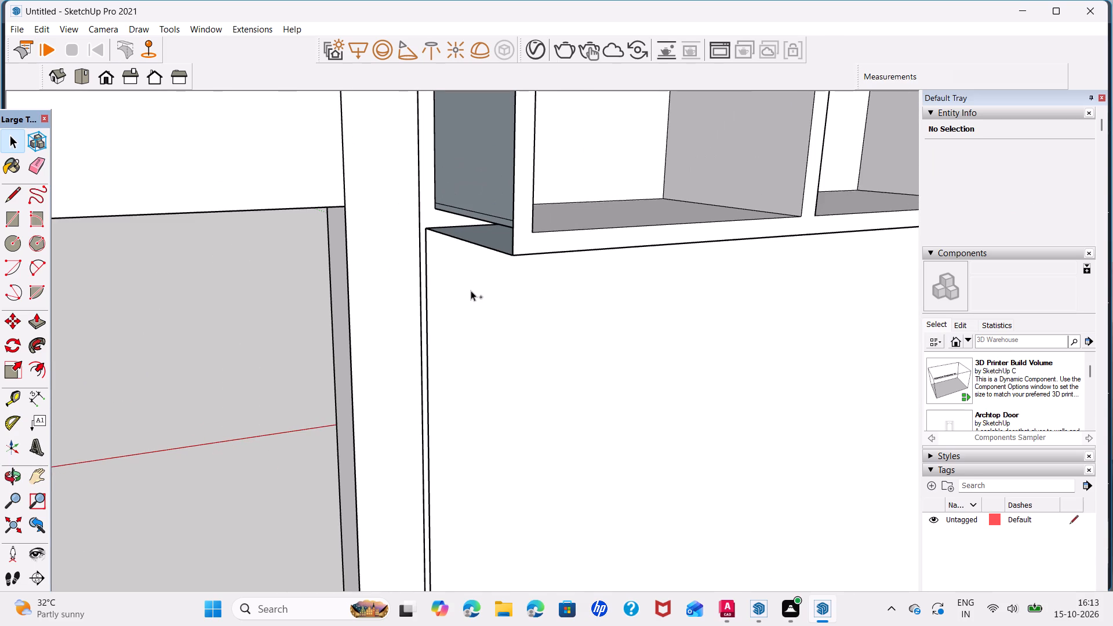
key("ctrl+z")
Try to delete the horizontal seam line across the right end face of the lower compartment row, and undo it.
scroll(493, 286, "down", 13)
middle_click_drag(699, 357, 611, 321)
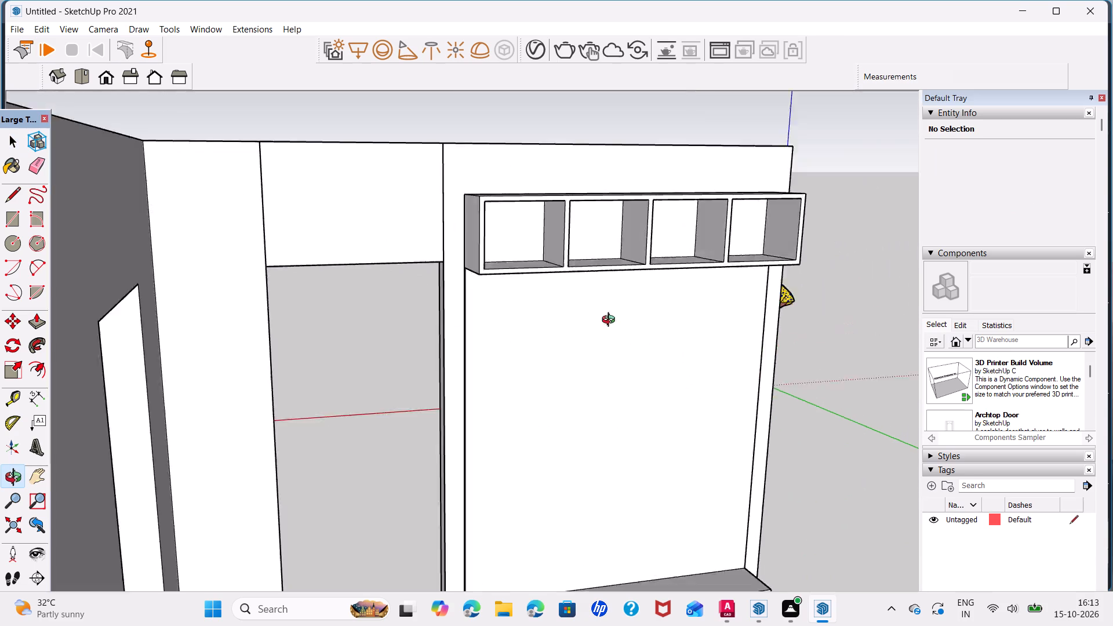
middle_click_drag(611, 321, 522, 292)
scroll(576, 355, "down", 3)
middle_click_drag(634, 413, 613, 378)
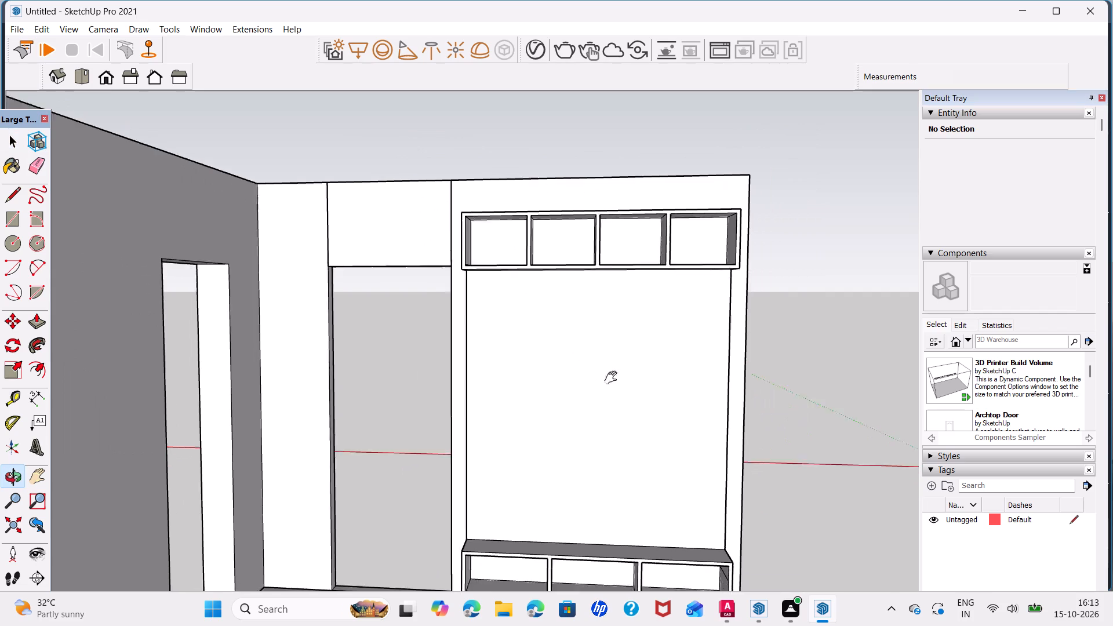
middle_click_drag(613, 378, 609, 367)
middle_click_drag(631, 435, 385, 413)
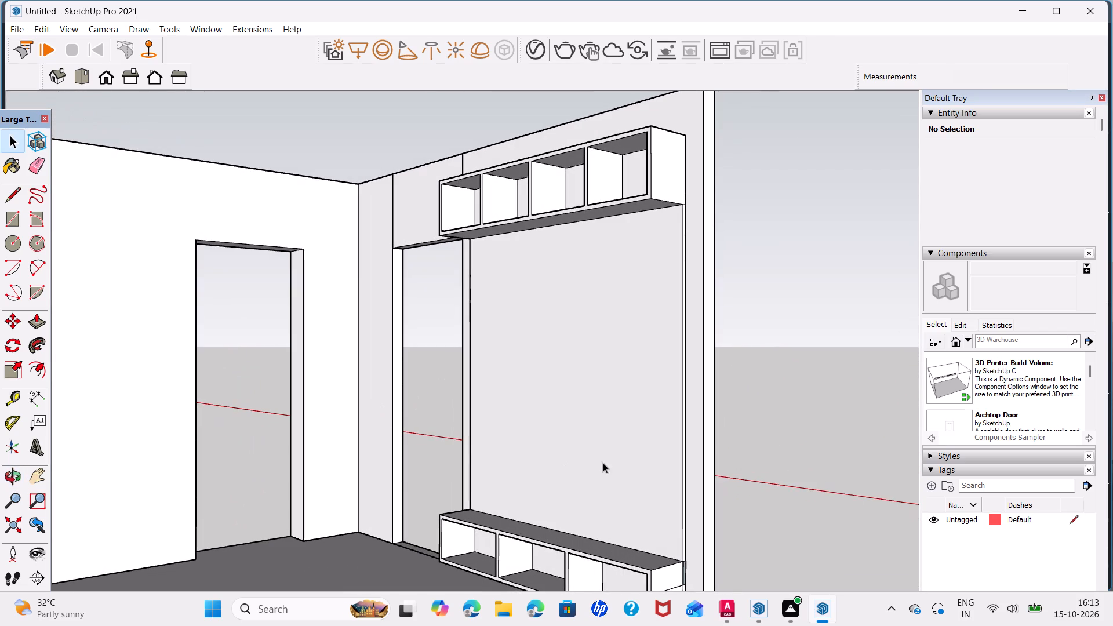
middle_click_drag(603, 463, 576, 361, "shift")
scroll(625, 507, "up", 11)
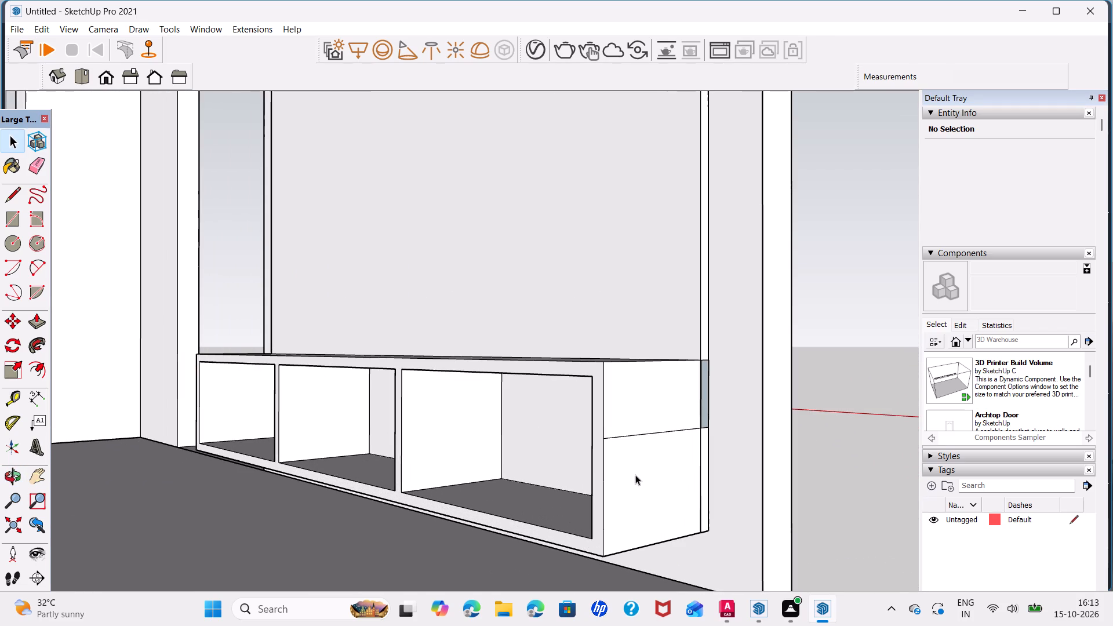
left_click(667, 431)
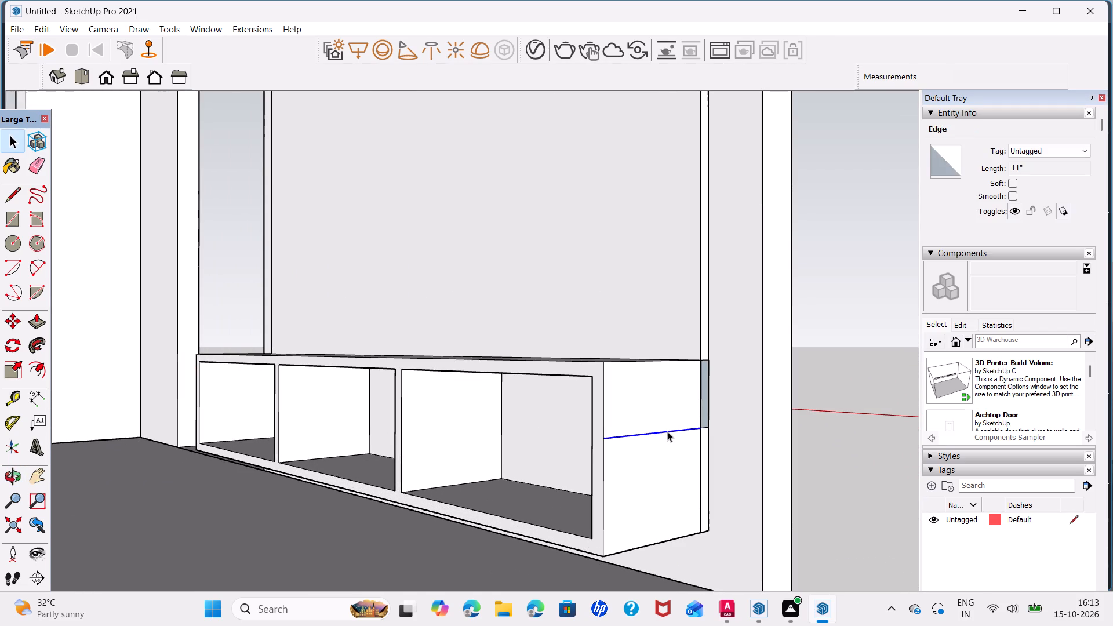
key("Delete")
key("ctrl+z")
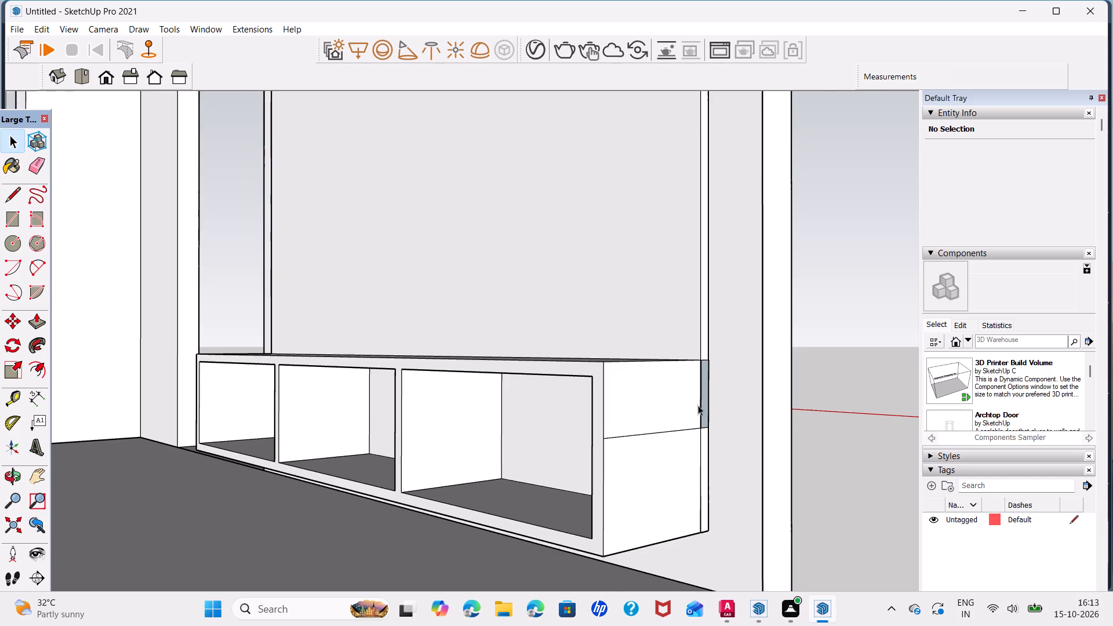
Reverse the blue back-facing strip at the rear of the lower compartment row's end face.
scroll(698, 405, "up", 4)
middle_click_drag(704, 417, 542, 457)
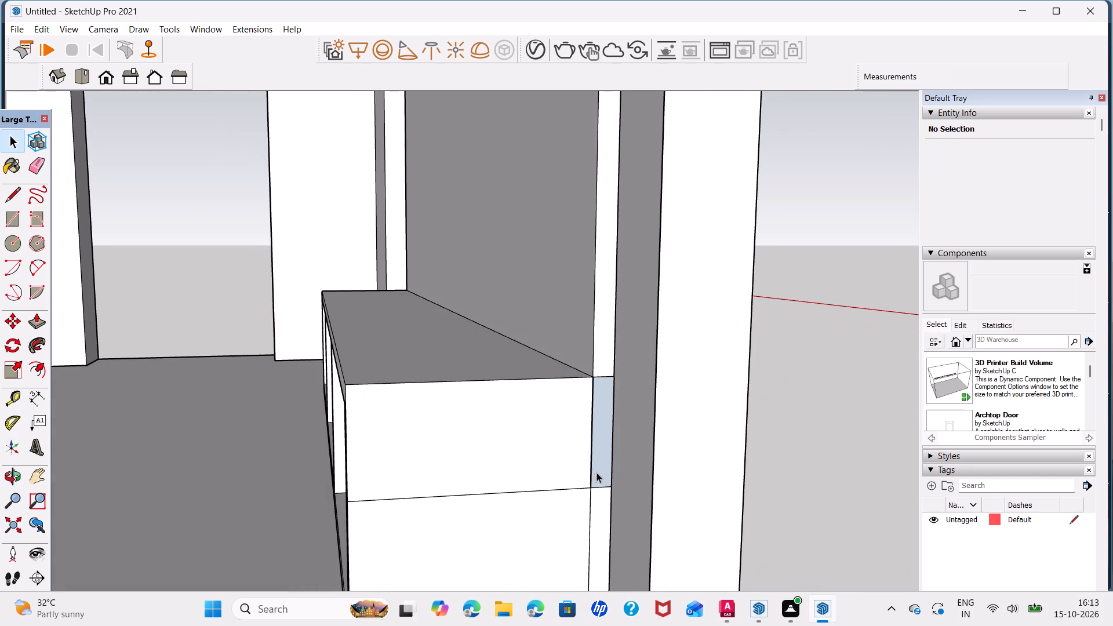
right_click(596, 472)
left_click(633, 366)
left_click(779, 434)
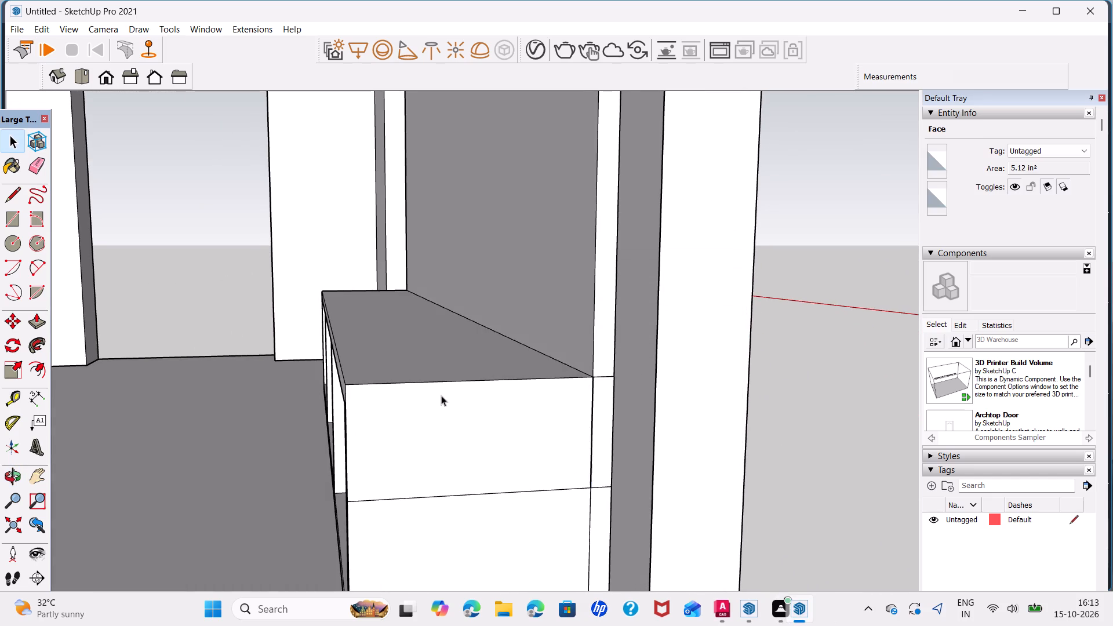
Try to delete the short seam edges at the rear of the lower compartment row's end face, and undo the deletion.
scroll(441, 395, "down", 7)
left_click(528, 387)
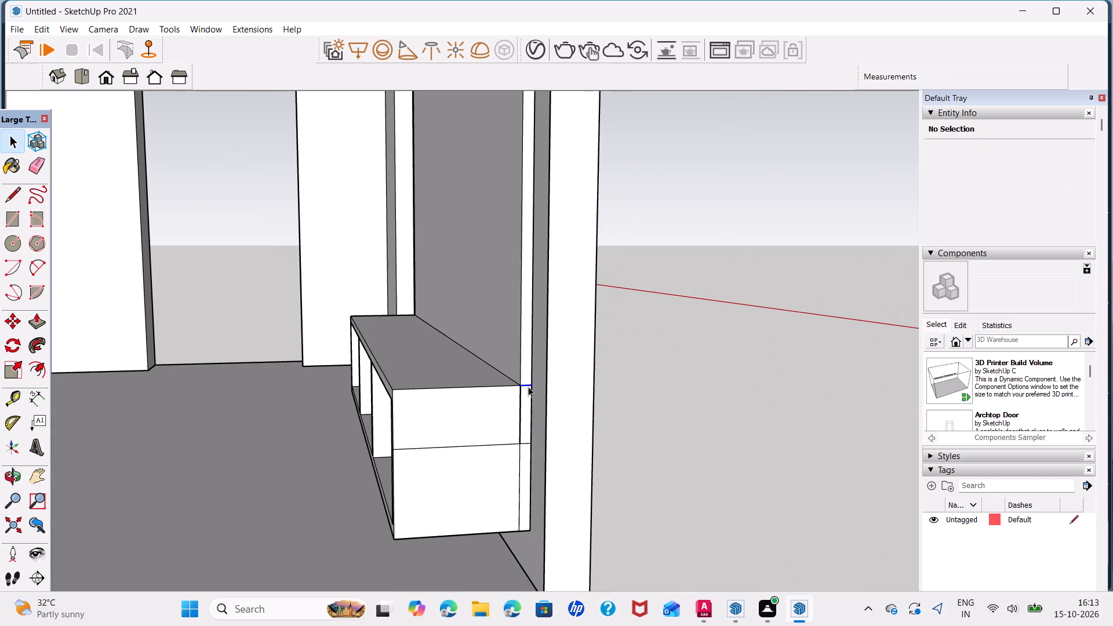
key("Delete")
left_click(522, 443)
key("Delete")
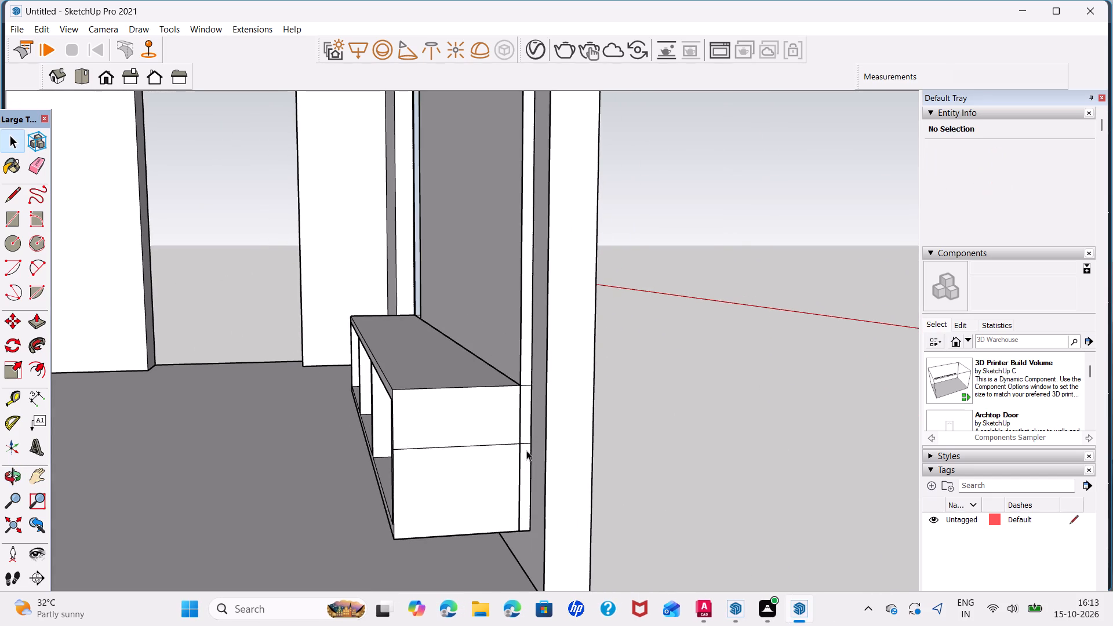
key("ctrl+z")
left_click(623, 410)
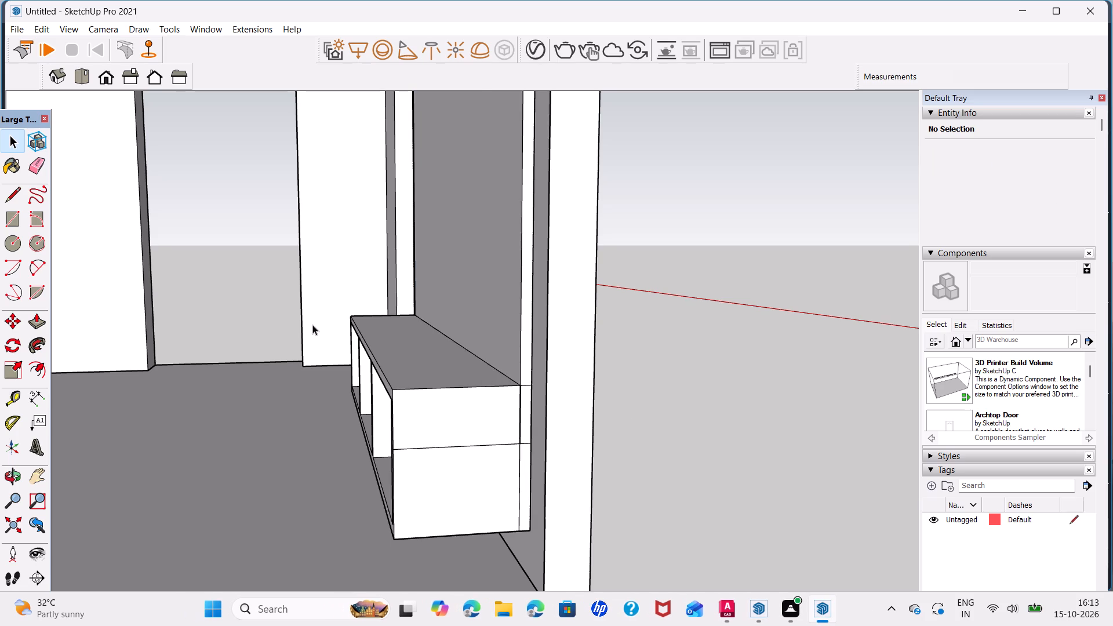
Draw a diagonal line about 2' 5" long across the back panel's upper-left corner, from its left edge to its top edge.
scroll(312, 325, "down", 8)
left_click(15, 529)
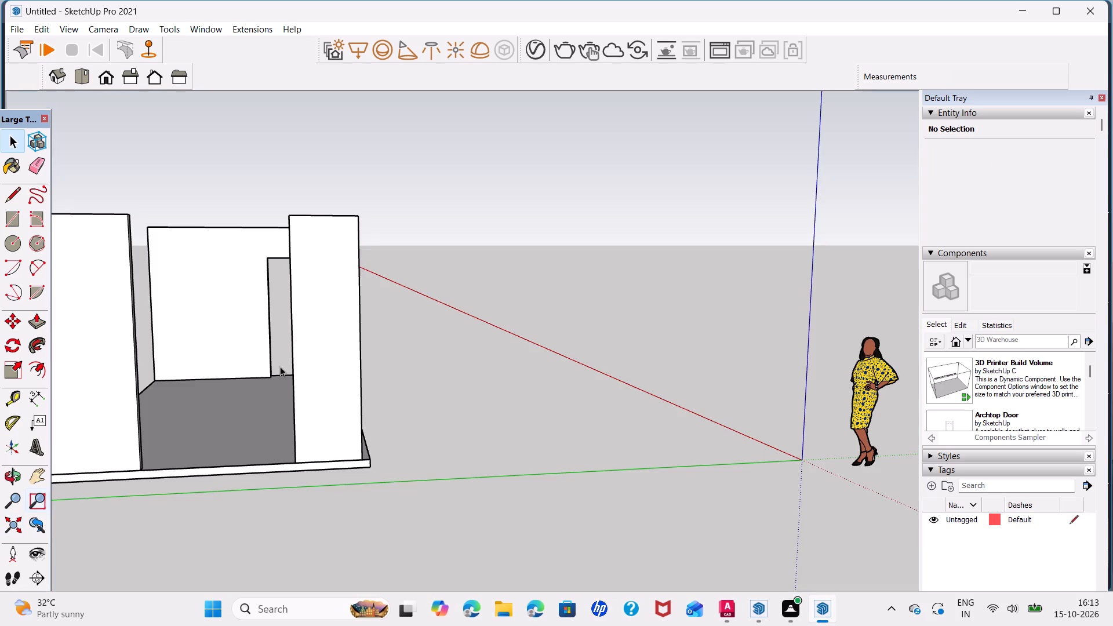
middle_click_drag(280, 366, 455, 387)
middle_click_drag(510, 378, 846, 382)
scroll(369, 354, "up", 3)
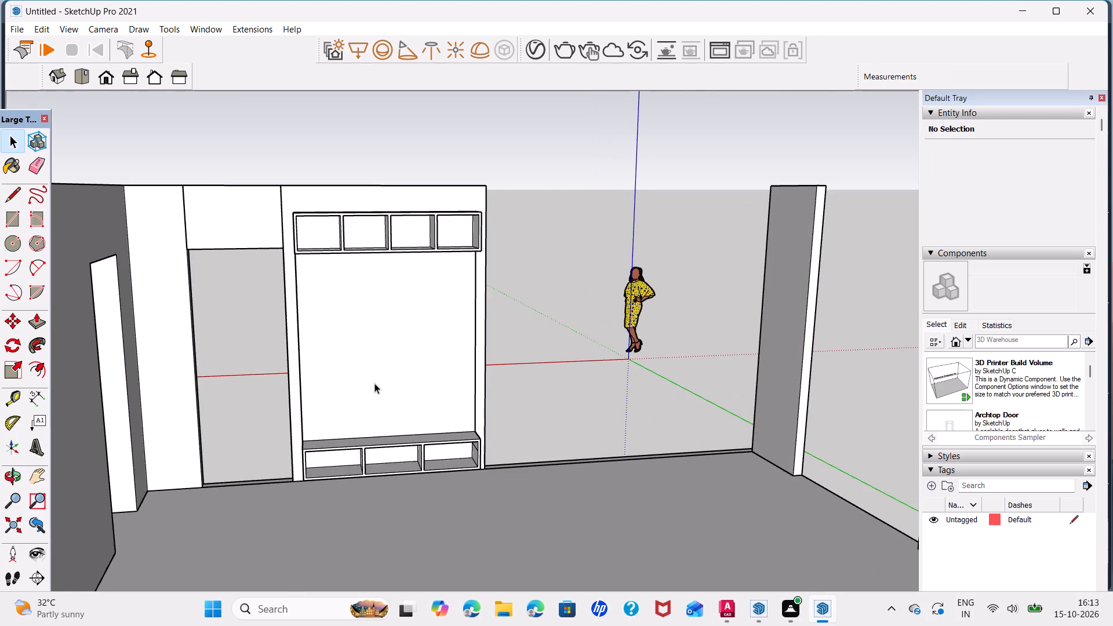
middle_click_drag(374, 383, 340, 350)
middle_click_drag(350, 376, 351, 397, "shift")
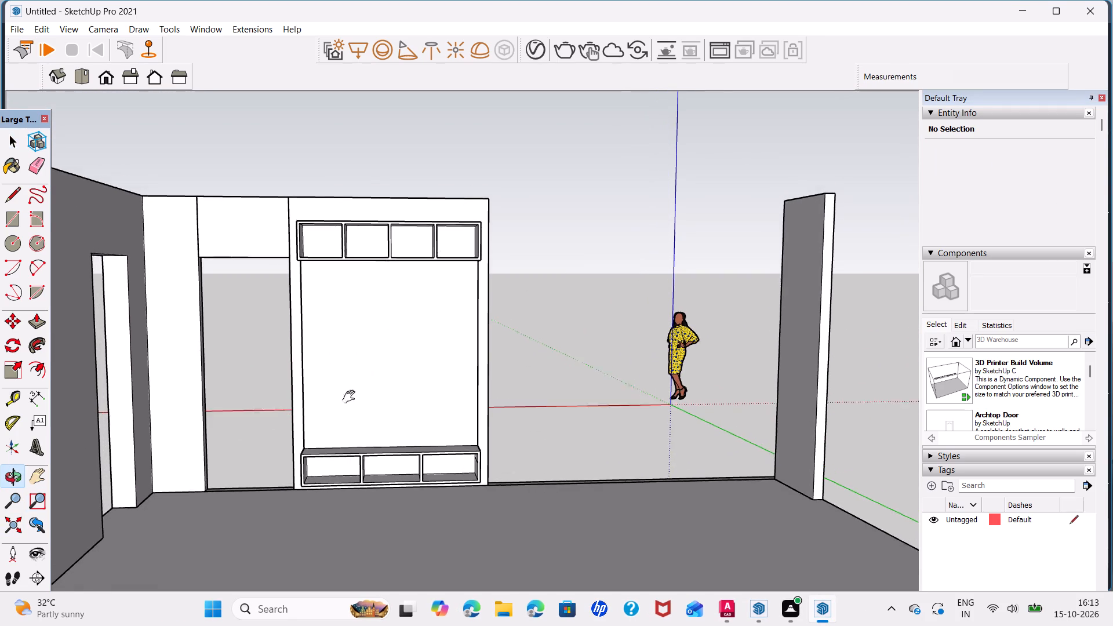
middle_click_drag(351, 397, 351, 423, "shift")
scroll(401, 434, "up", 2)
middle_click_drag(408, 439, 423, 422)
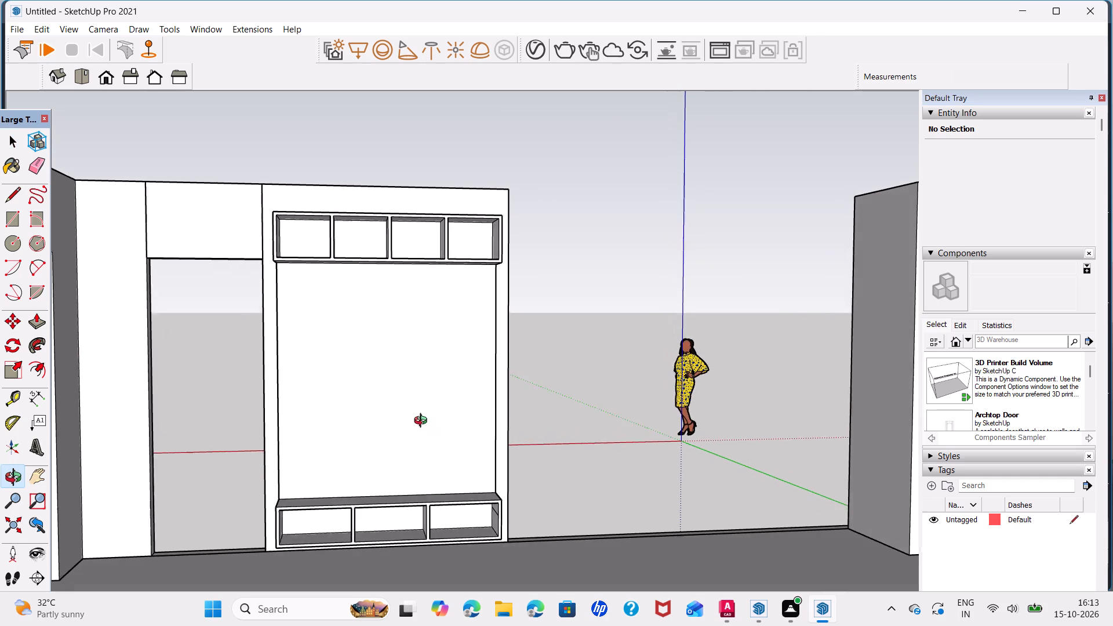
middle_click_drag(423, 422, 415, 420)
scroll(350, 299, "up", 1)
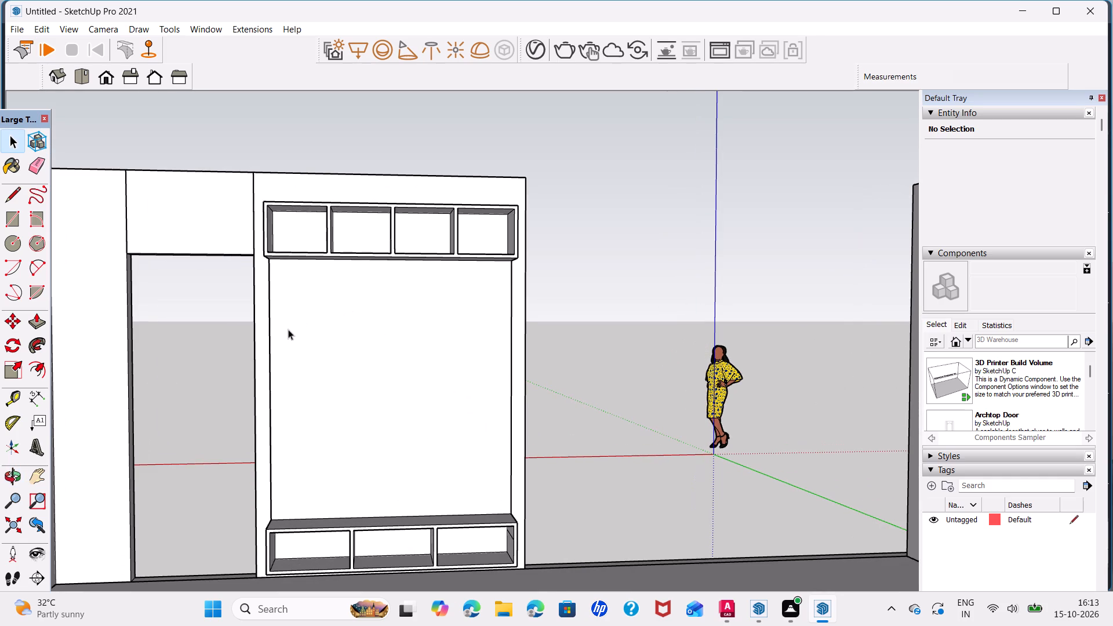
key("l")
left_click(268, 329)
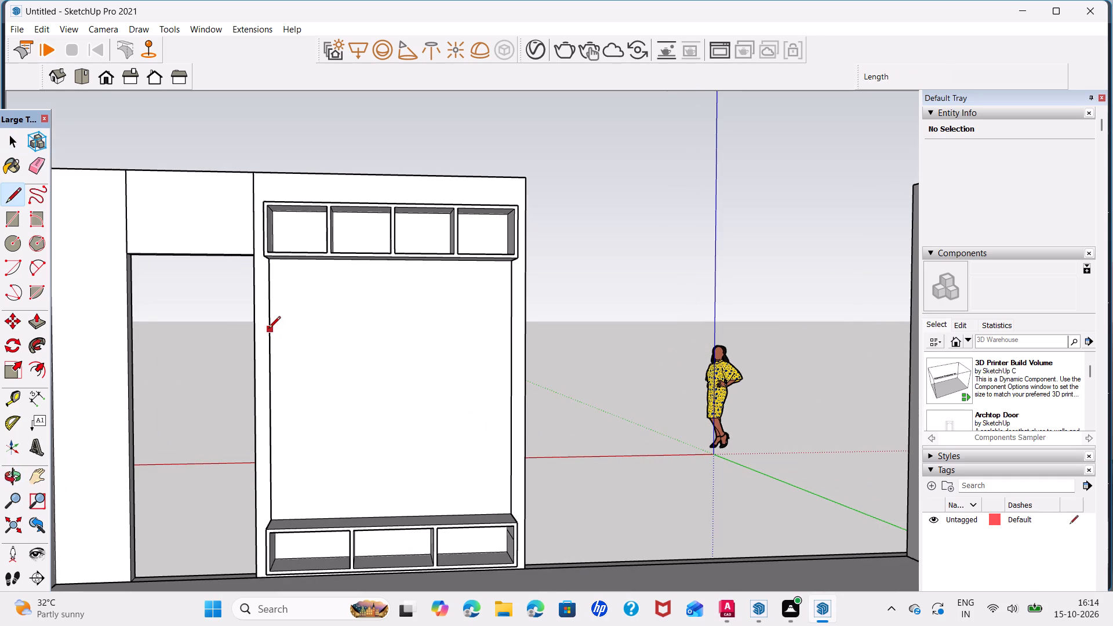
scroll(335, 266, "up", 6)
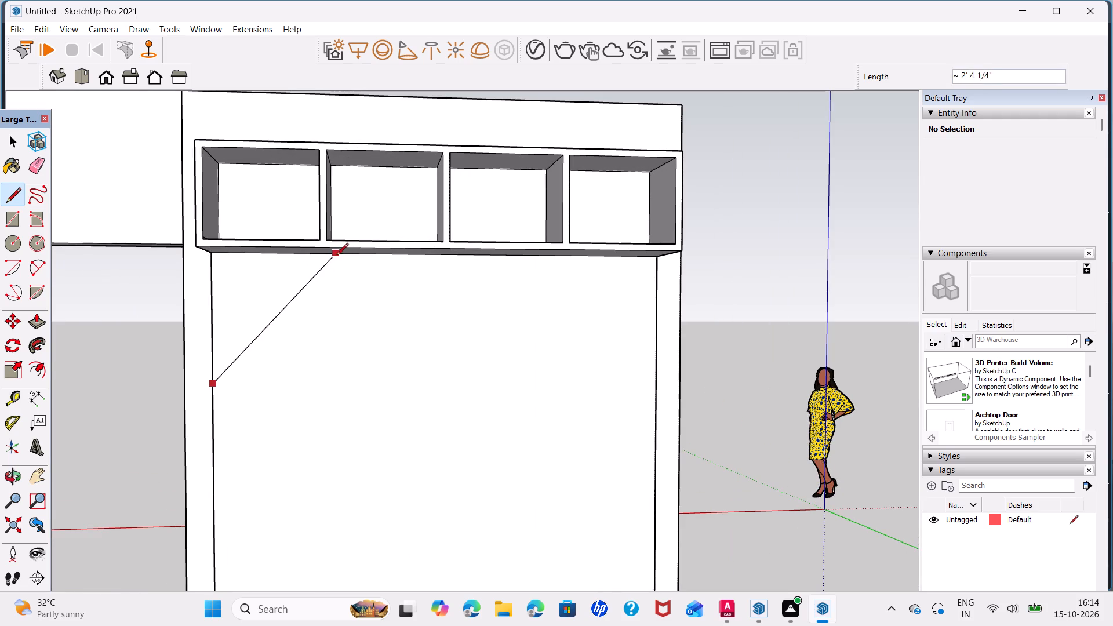
left_click(341, 256)
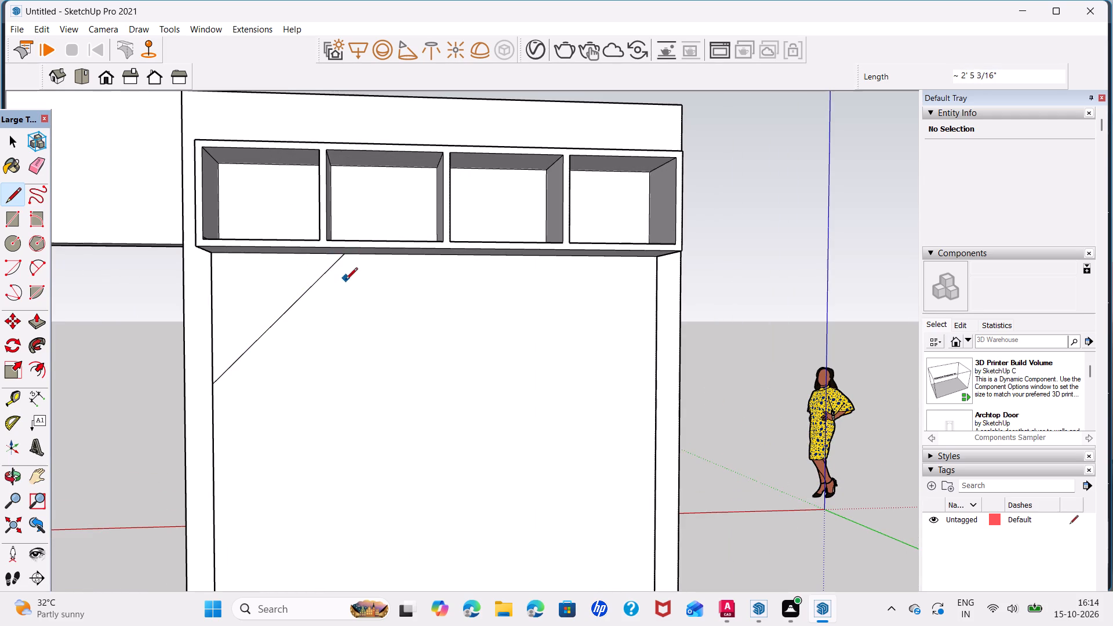
key("space")
Draw a 52" by 32" rectangle in the middle of the back panel, between the upper and lower compartments.
scroll(372, 345, "down", 4)
middle_click_drag(476, 450, 466, 341)
middle_click_drag(457, 344, 418, 358)
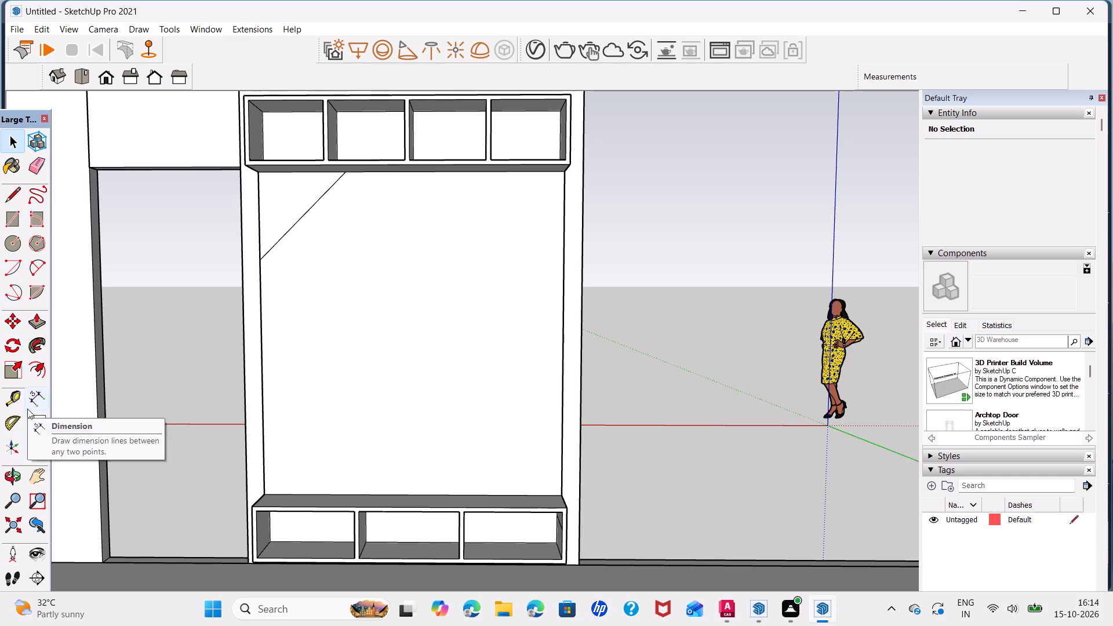
left_click(13, 222)
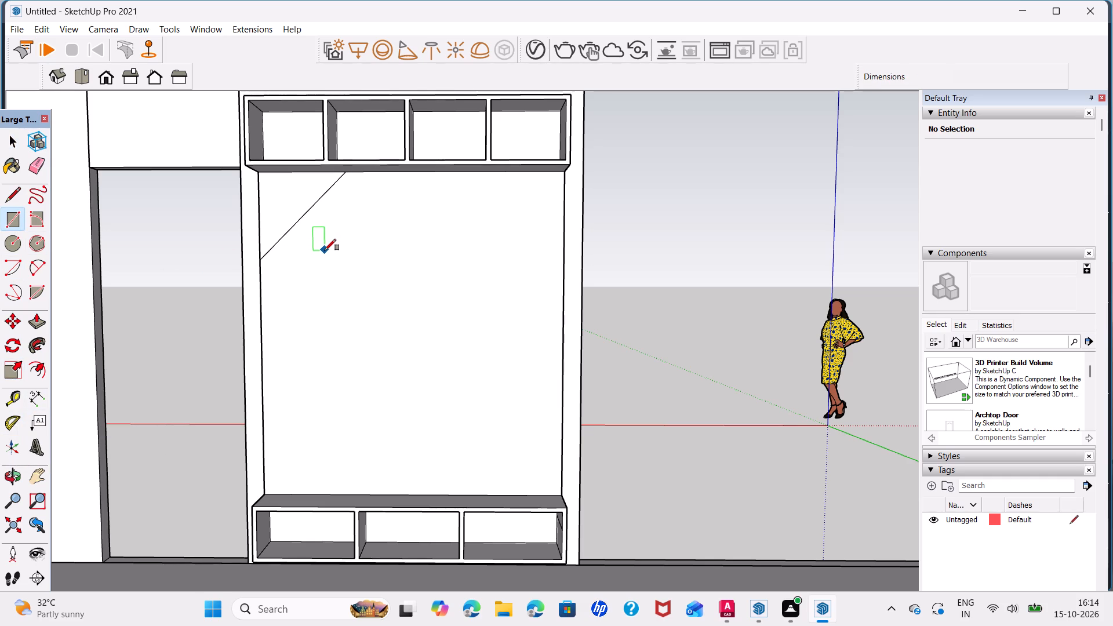
left_click(313, 265)
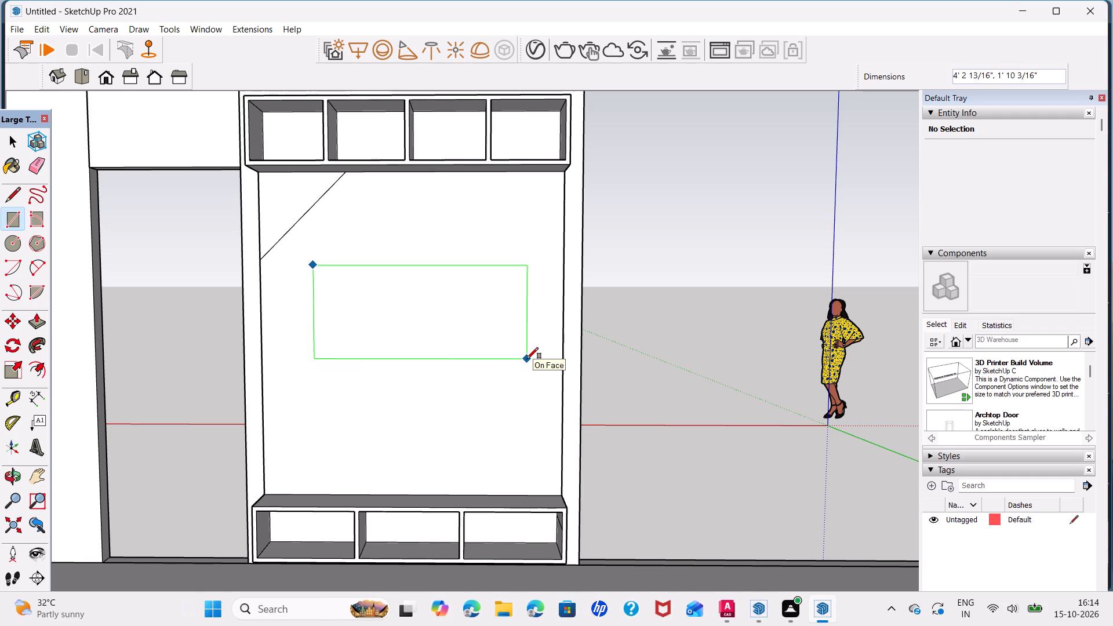
type("52")
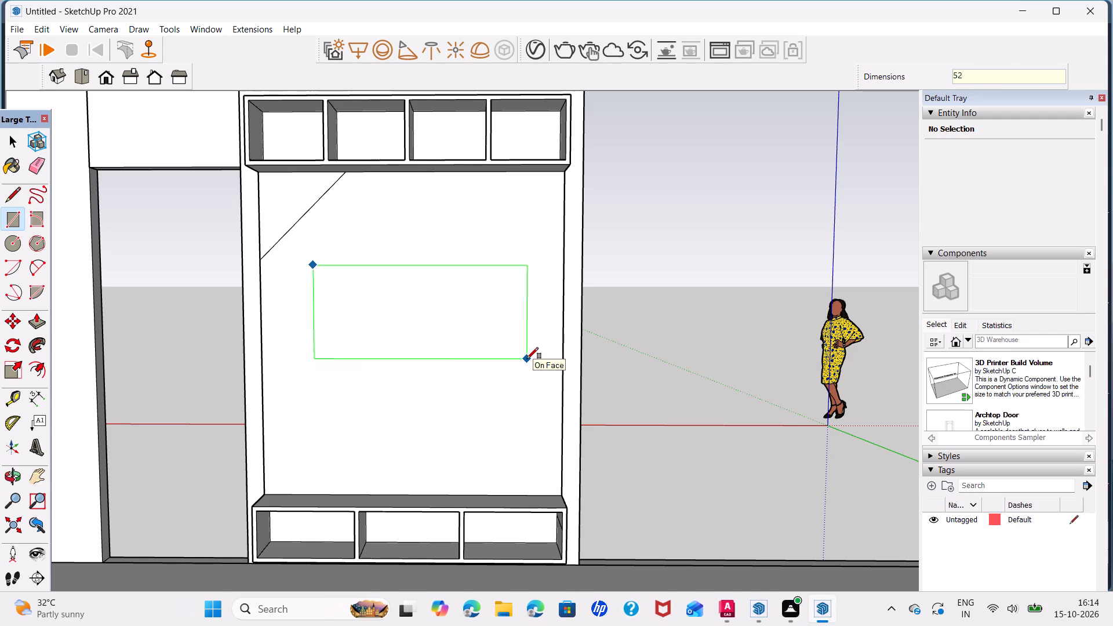
key("comma")
type("32")
key("Return")
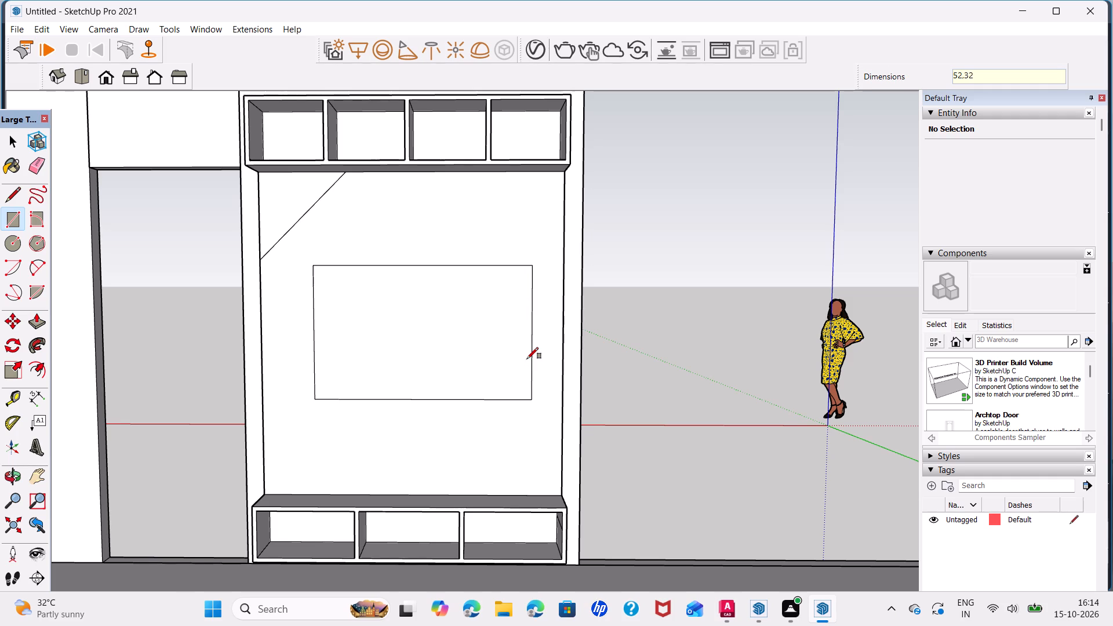
key("space")
Move the central rectangle on the back panel about 2 13/16" sideways toward the panel's left edge.
left_click(461, 367)
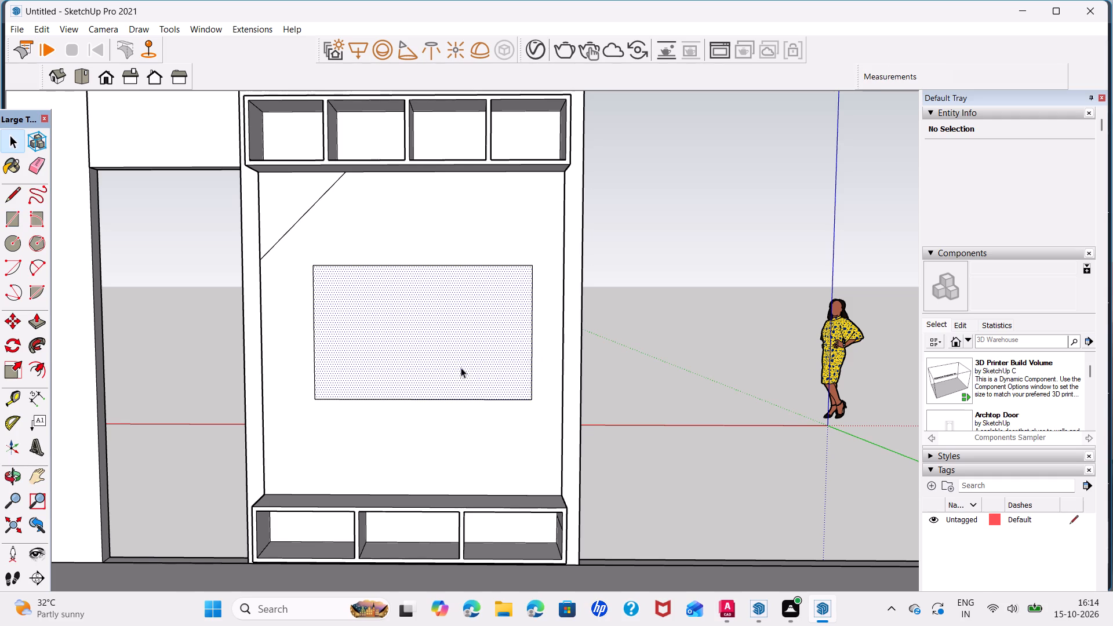
key("m")
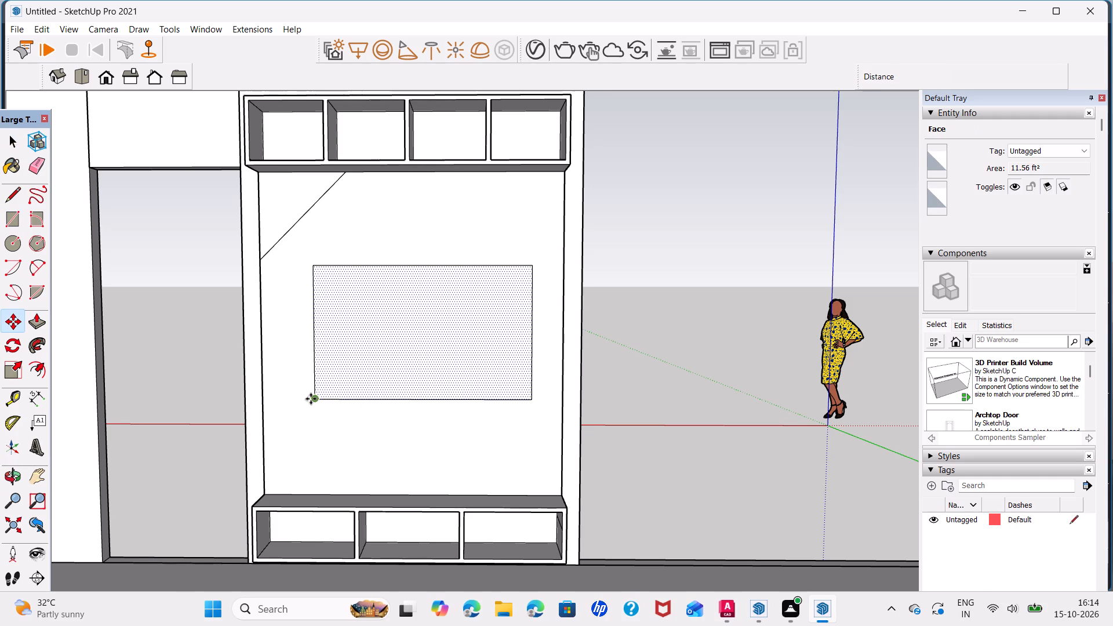
left_click(311, 399)
left_click(303, 399)
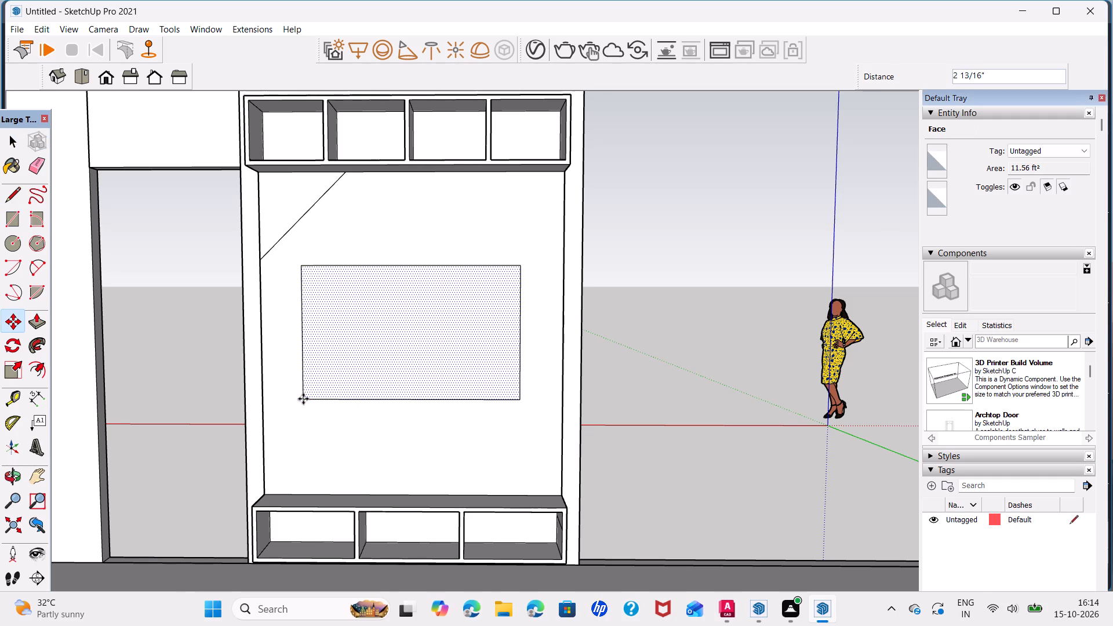
key("space")
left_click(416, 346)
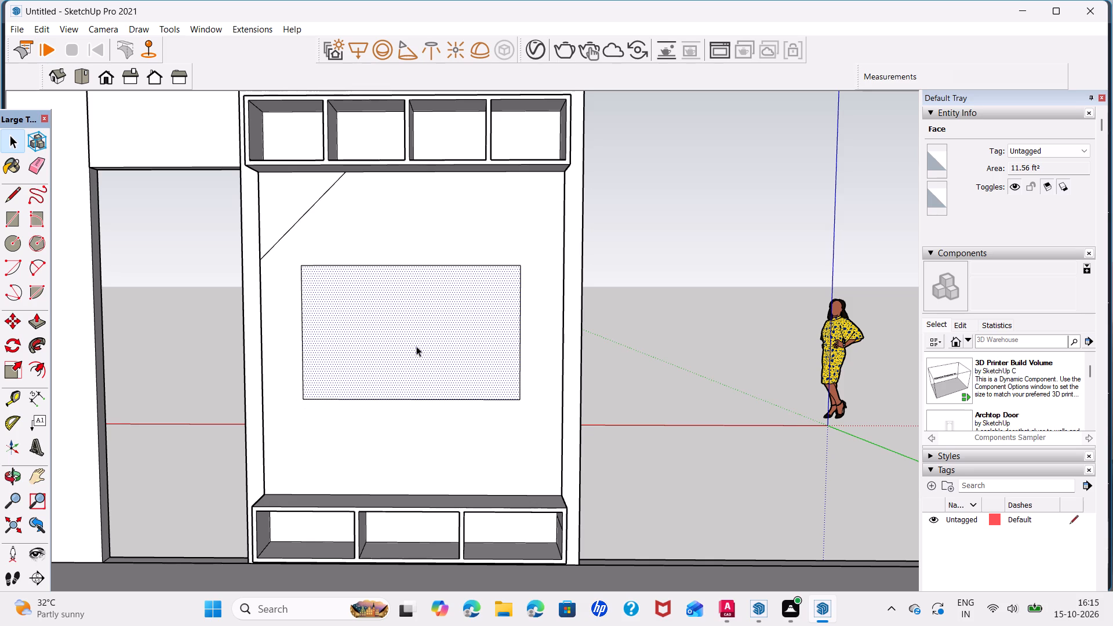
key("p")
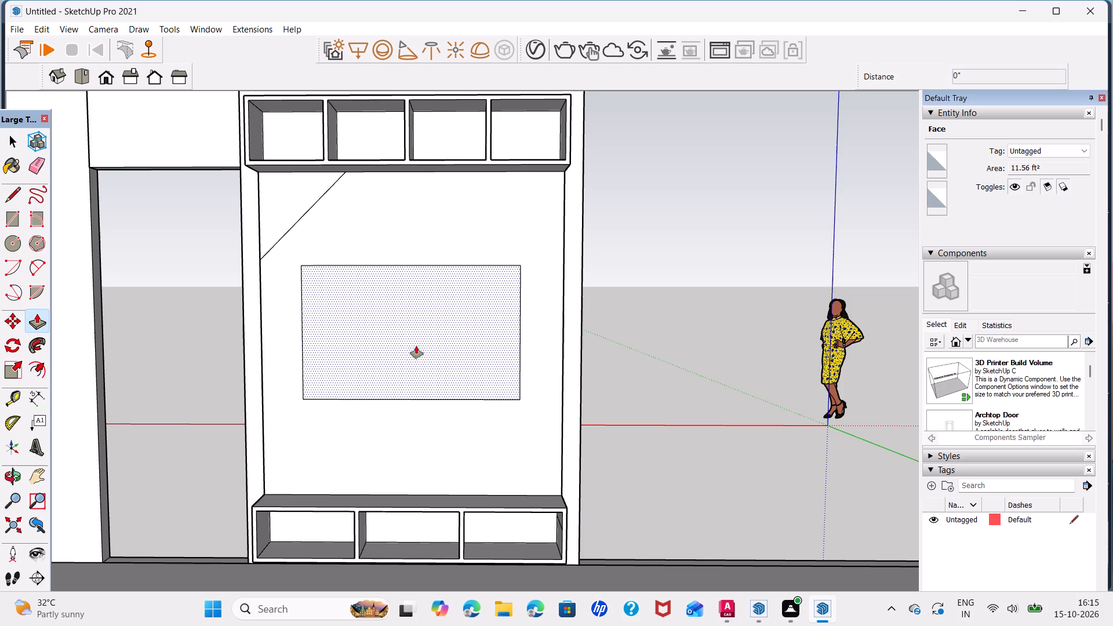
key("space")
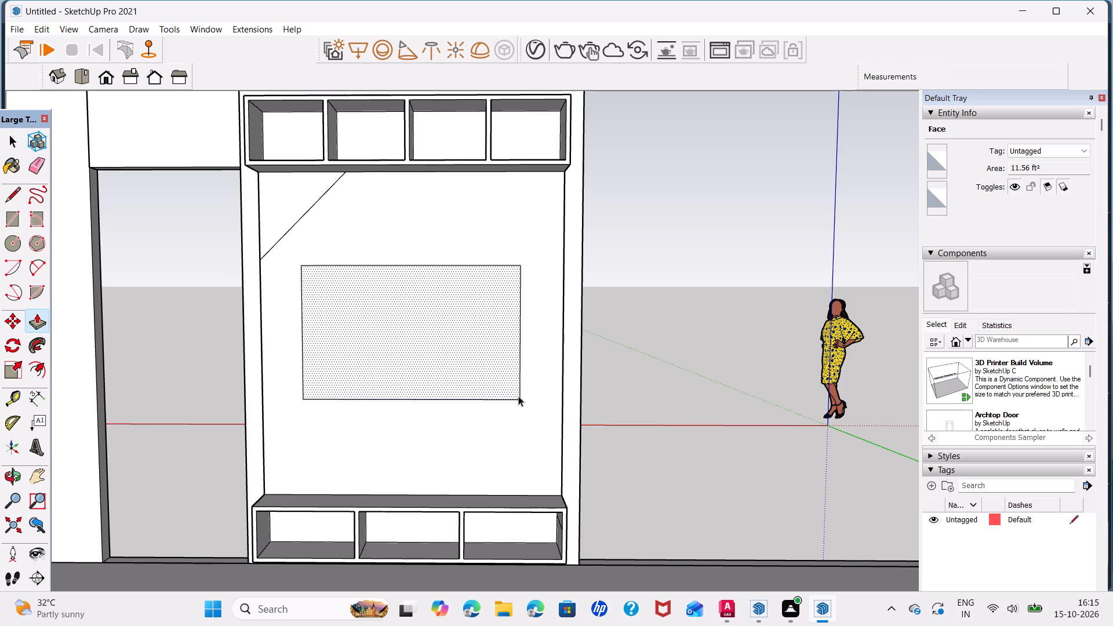
Move the central rectangle's right edge 4" outward to widen it.
left_click(519, 394)
key("m")
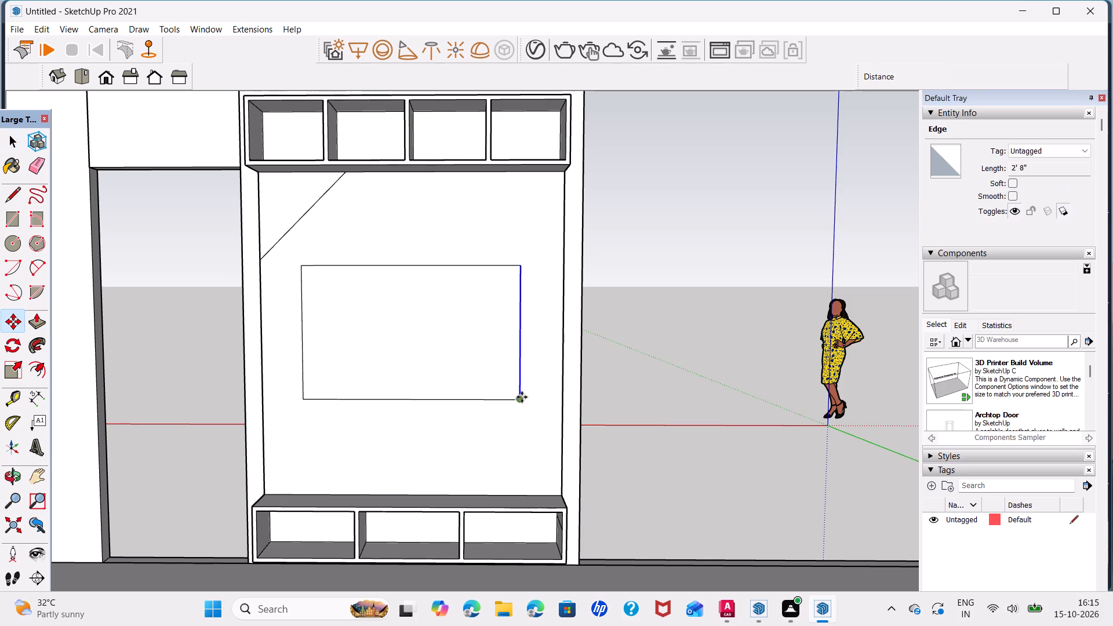
left_click(518, 398)
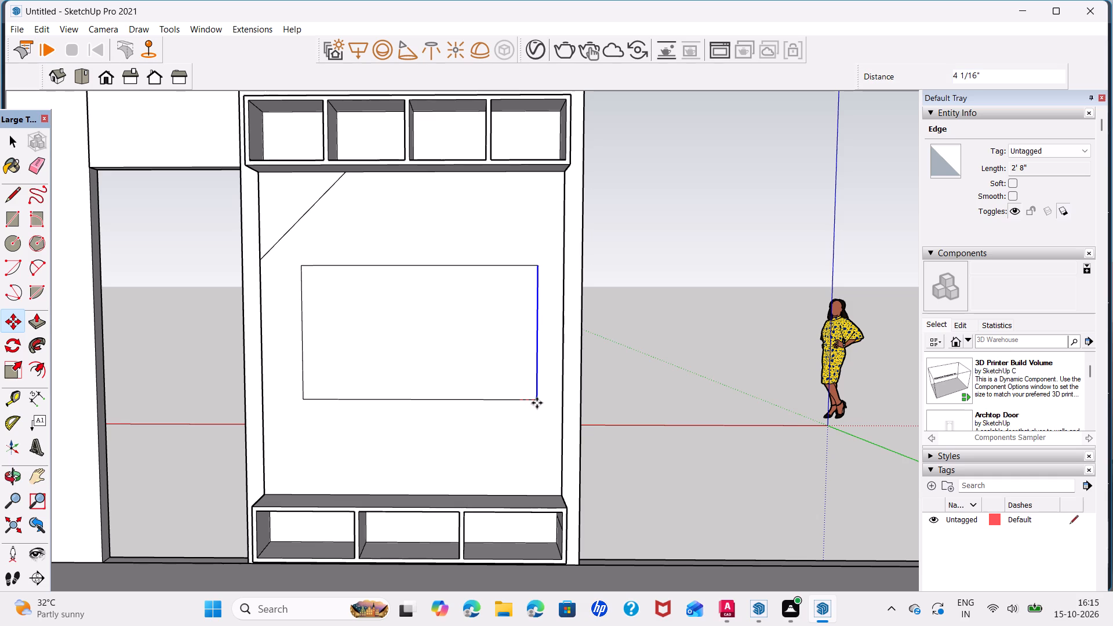
key("4")
key("Return")
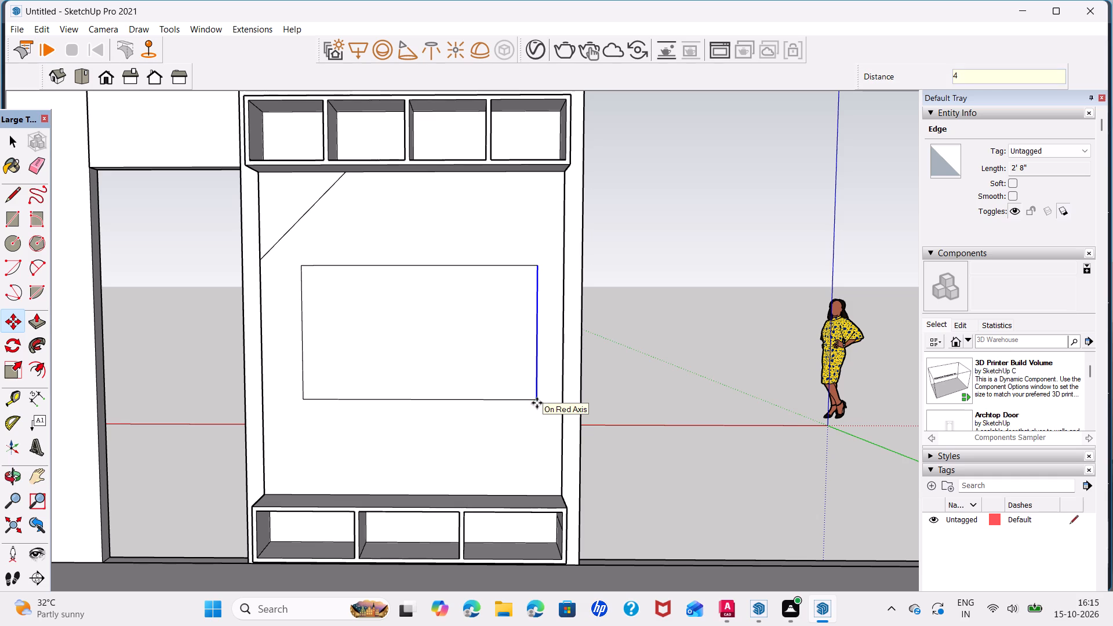
key("space")
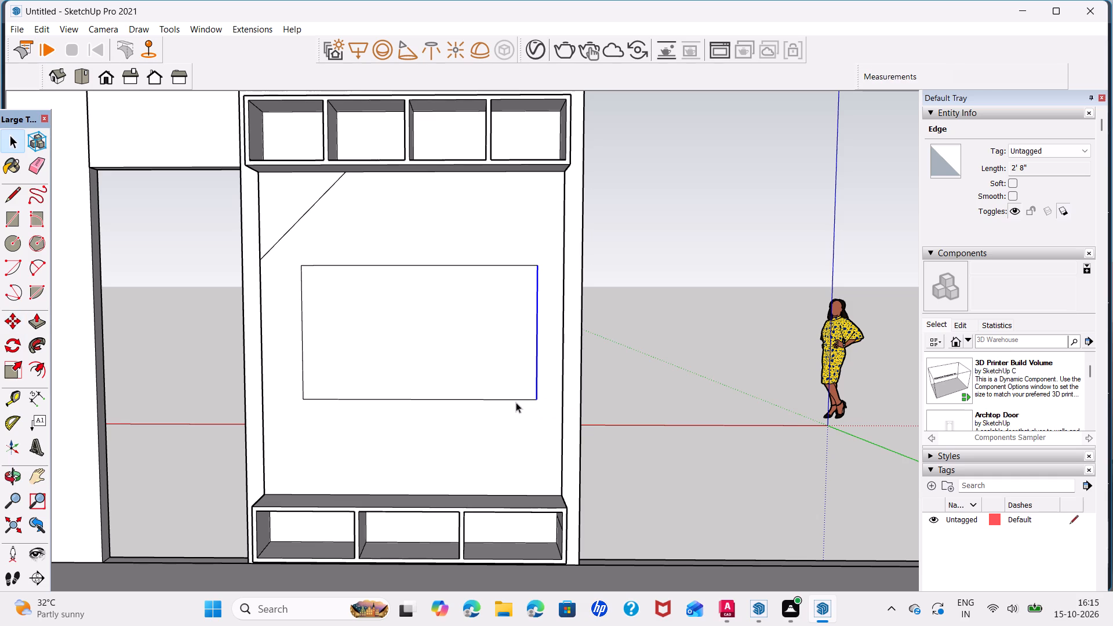
Move the central rectangle's bottom edge 4" downward.
left_click(516, 402)
left_click(524, 397)
left_click(529, 401)
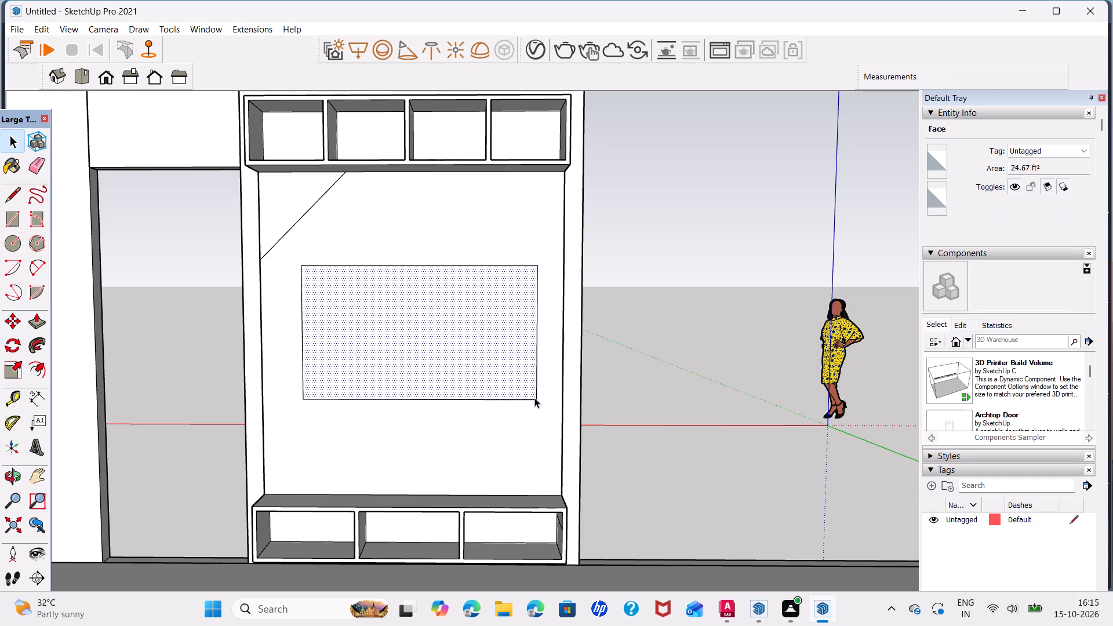
key("m")
left_click(535, 400)
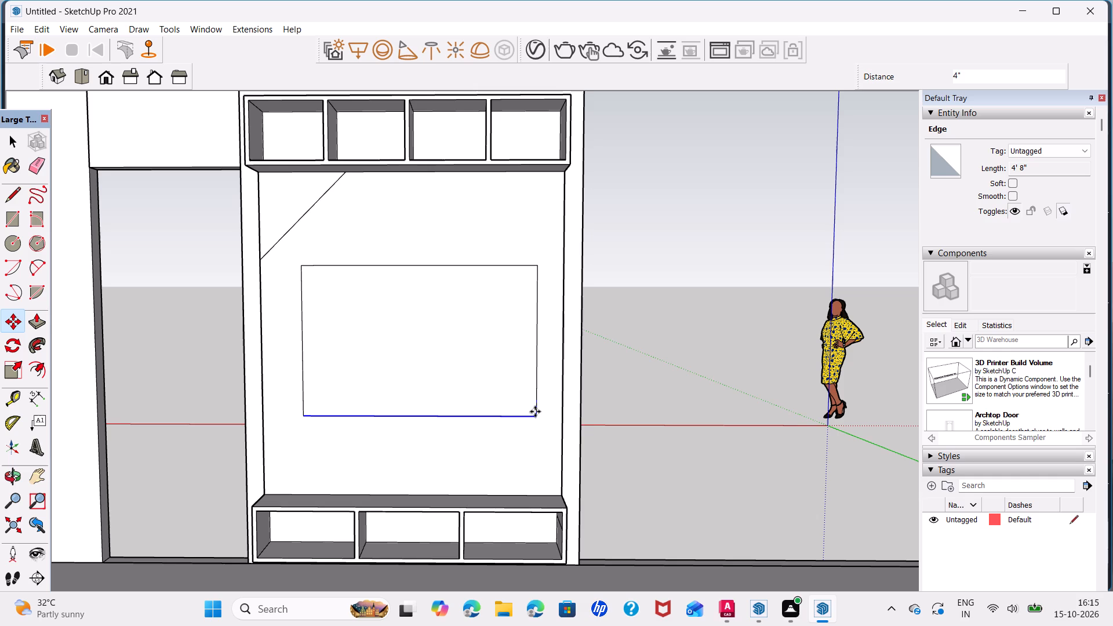
key("4")
key("Return")
key("space")
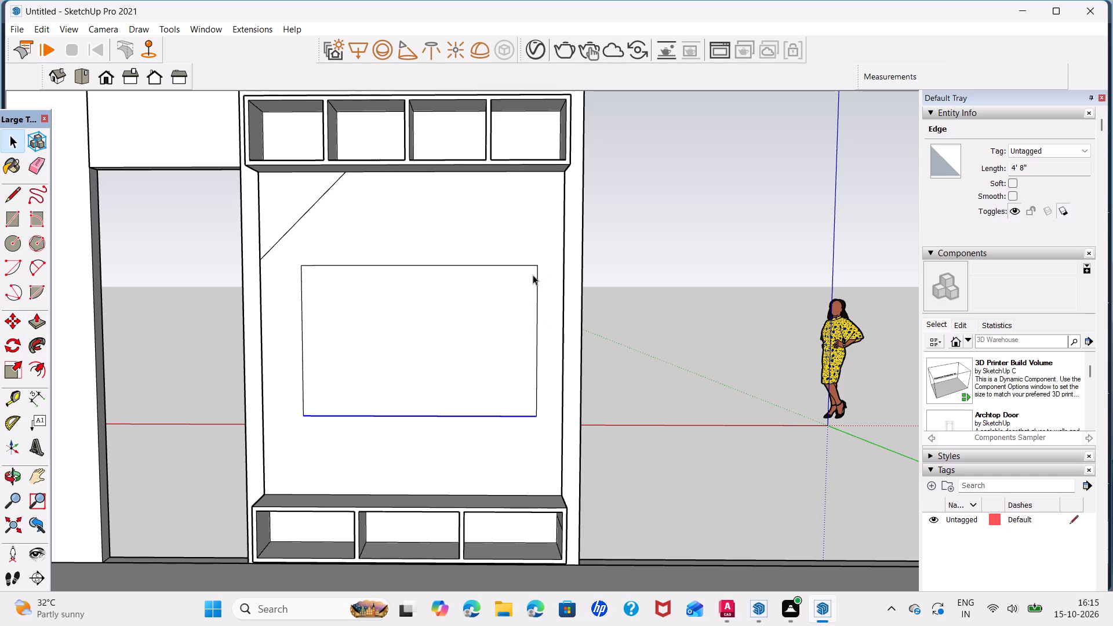
Move the central rectangle's top edge 4" upward.
key("n")
key("space")
left_click(529, 265)
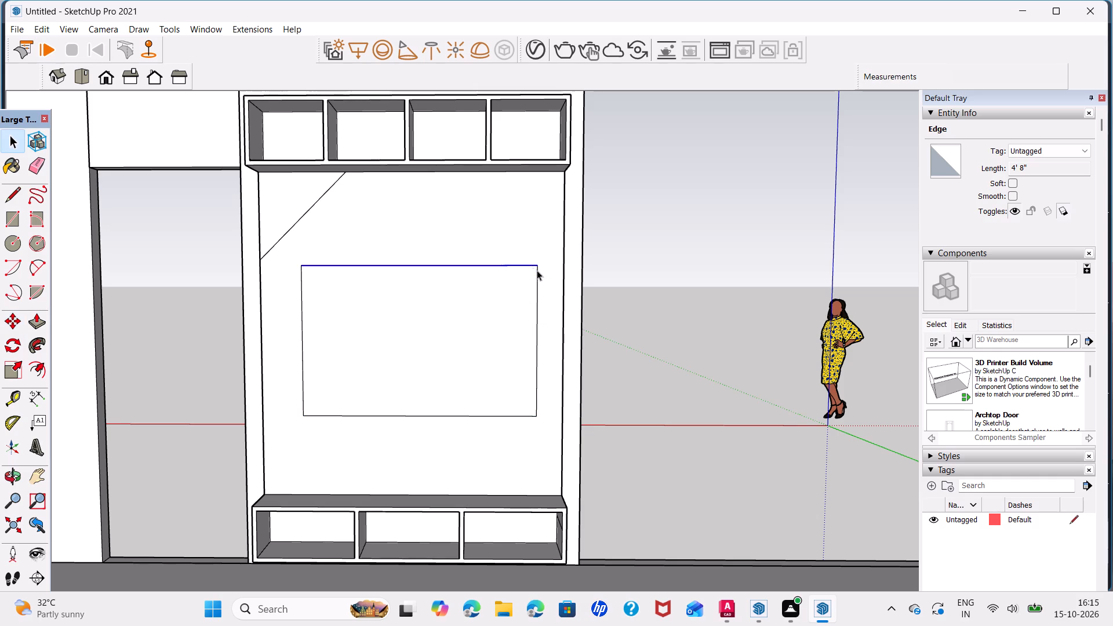
key("m")
left_click(539, 270)
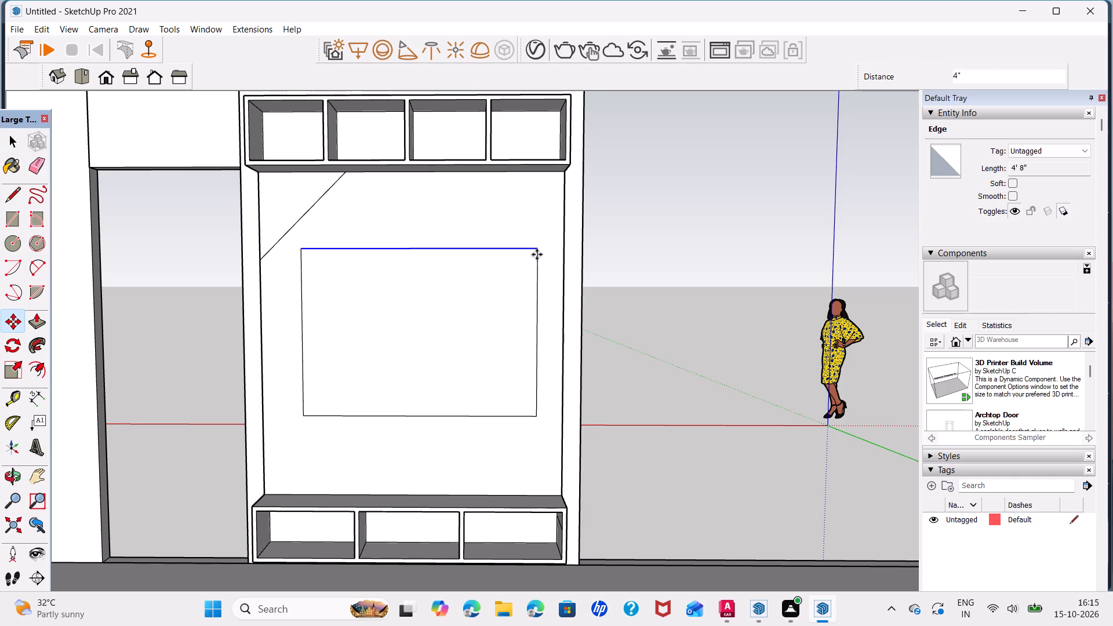
key("4")
key("Return")
key("space")
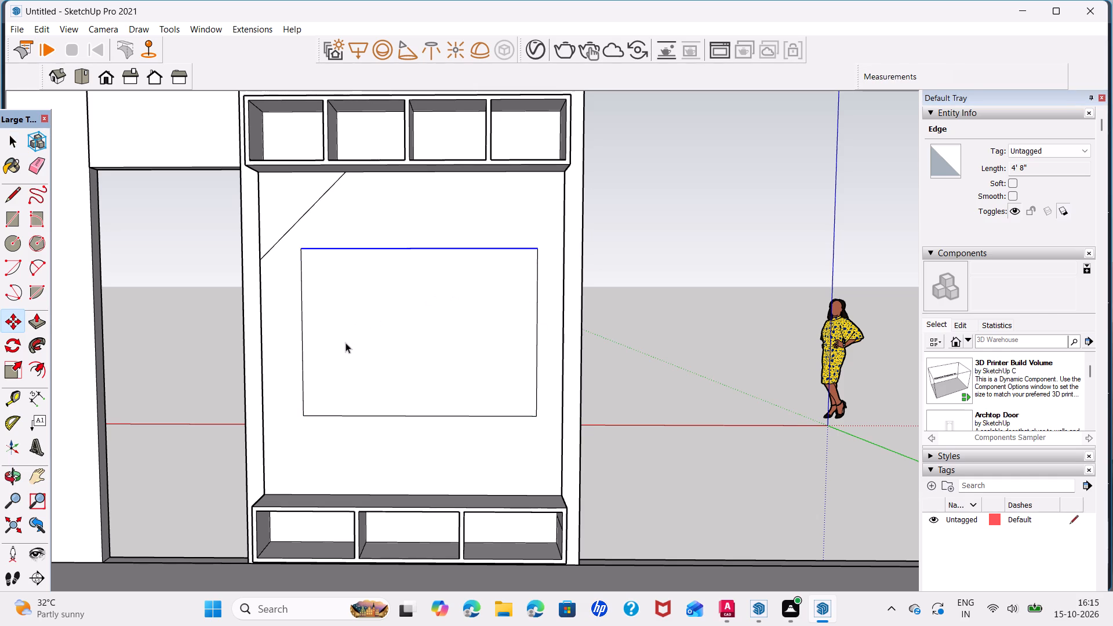
Move the central rectangle's left edge 4" outward toward the back panel's left side.
left_click(304, 382)
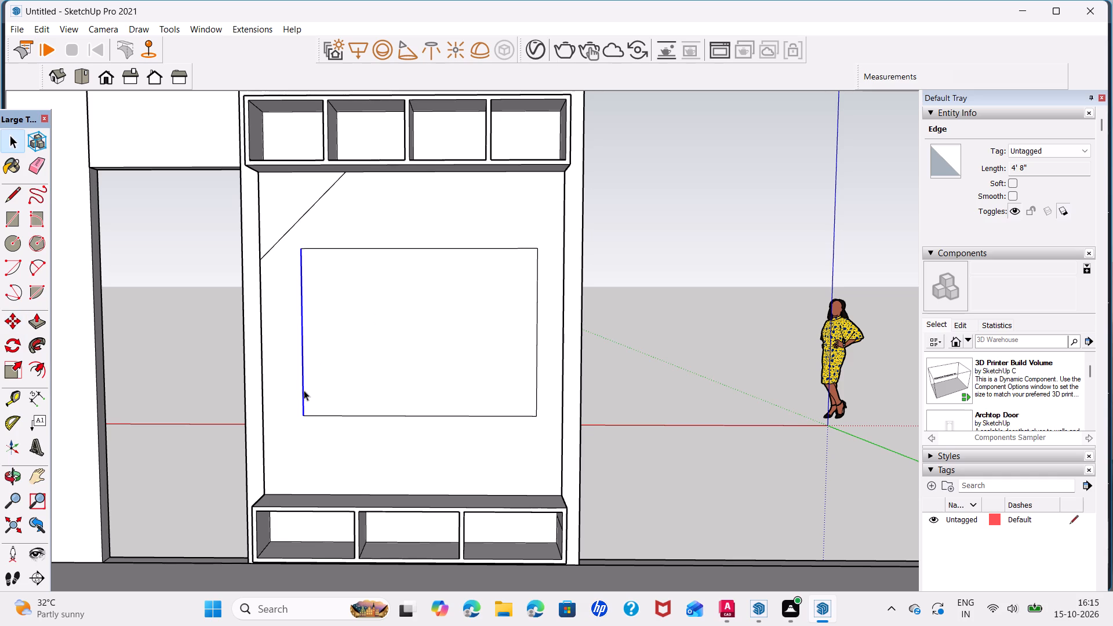
key("m")
left_click(303, 416)
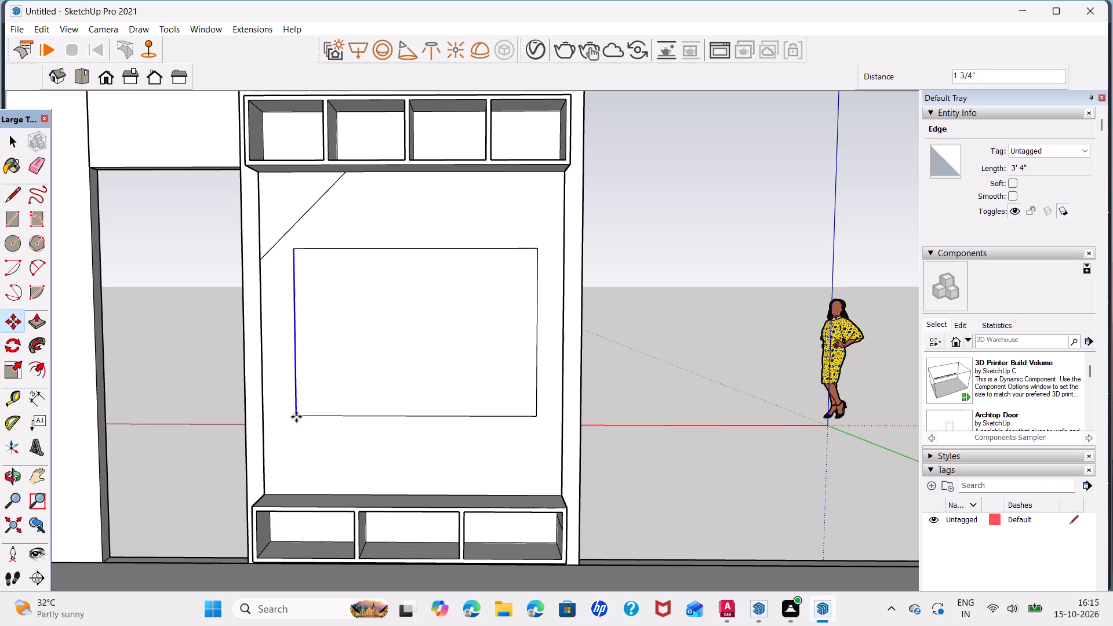
key("4")
key("Return")
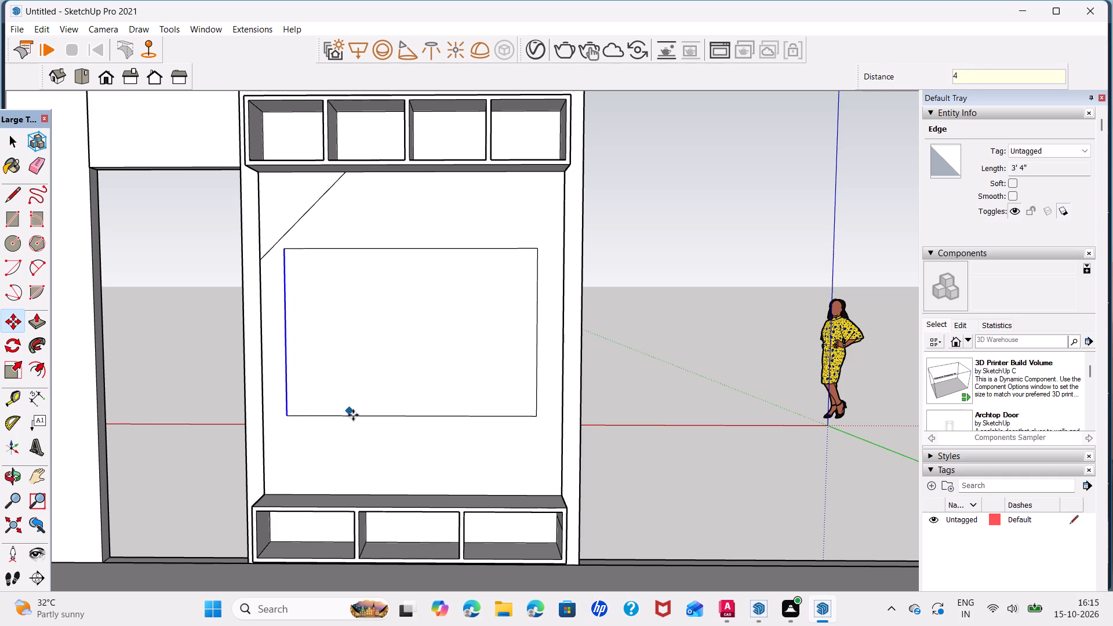
key("space")
Push/Pull the central rectangle 1" outward from the back panel.
scroll(391, 390, "up", 1)
left_click(431, 378)
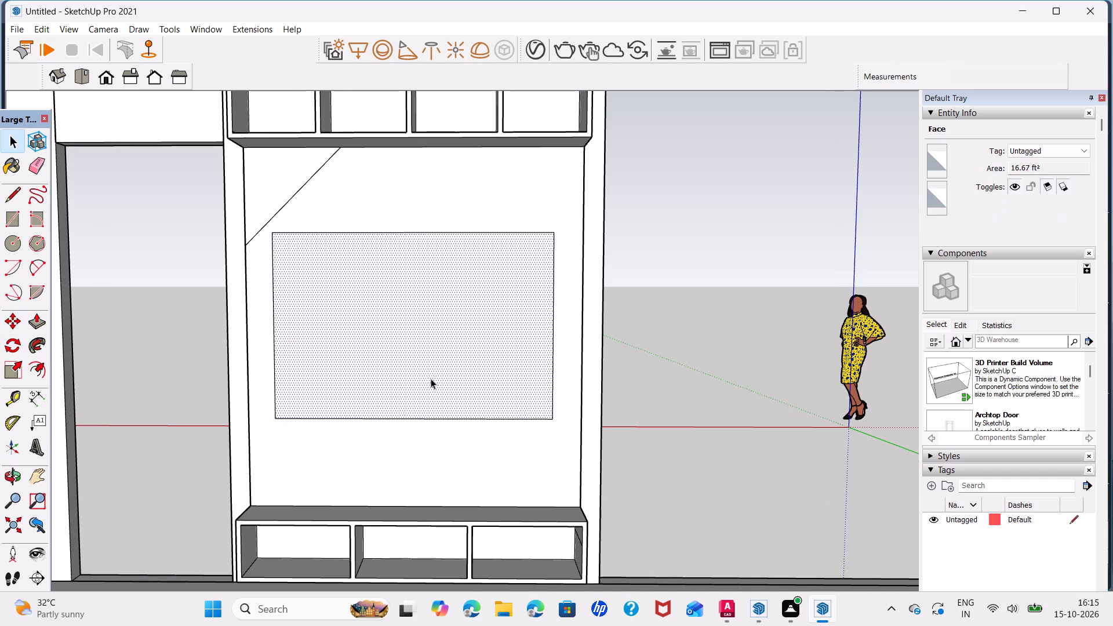
key("p")
left_click(431, 378)
key("1")
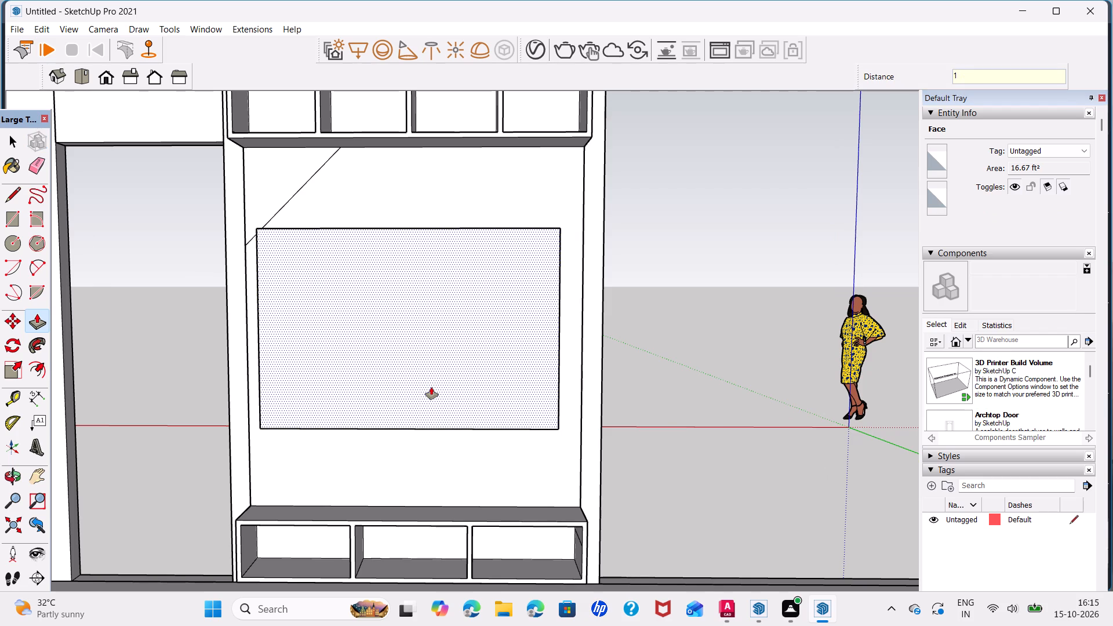
key("Return")
key("space")
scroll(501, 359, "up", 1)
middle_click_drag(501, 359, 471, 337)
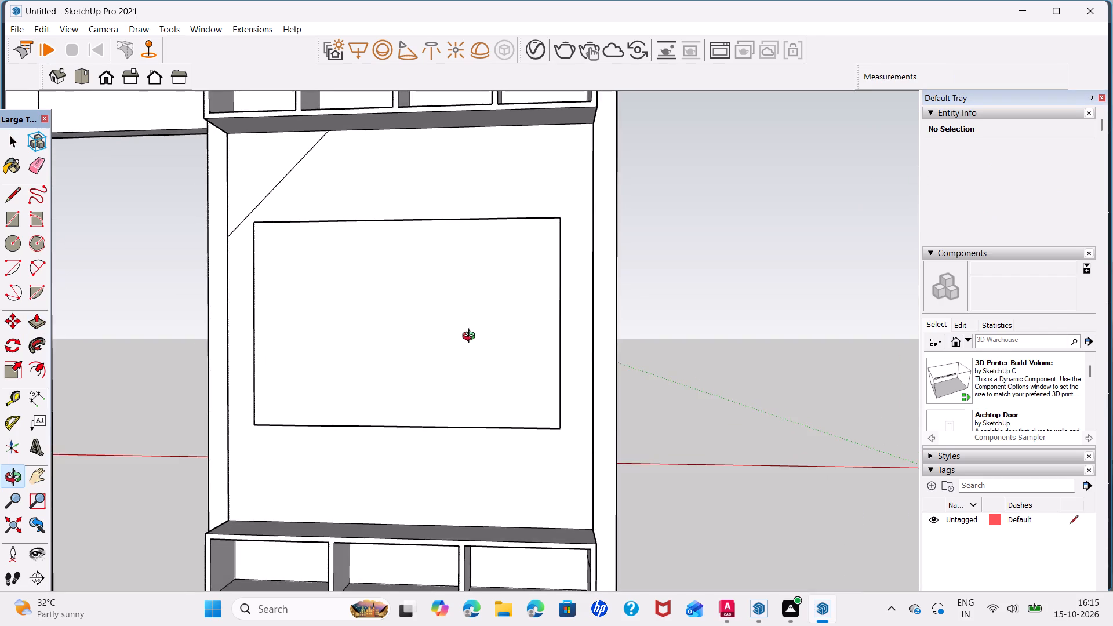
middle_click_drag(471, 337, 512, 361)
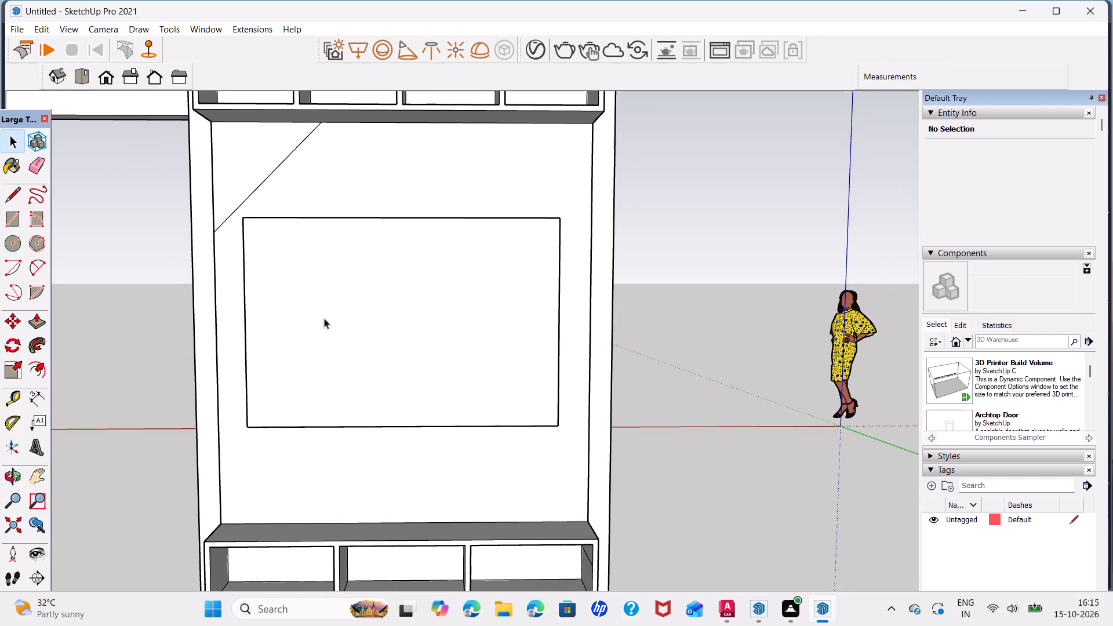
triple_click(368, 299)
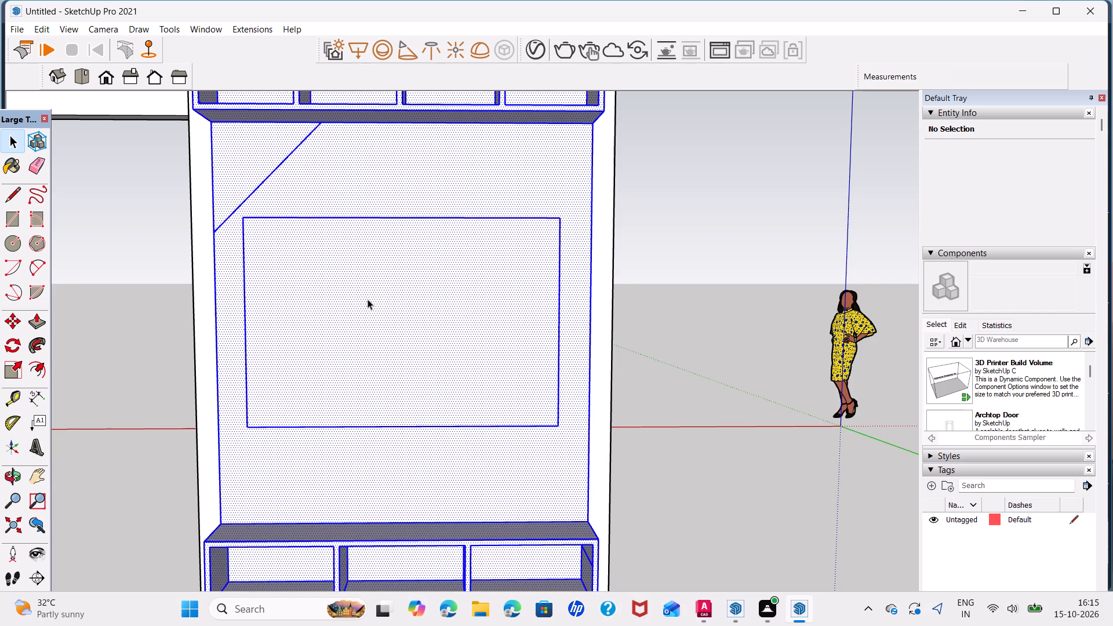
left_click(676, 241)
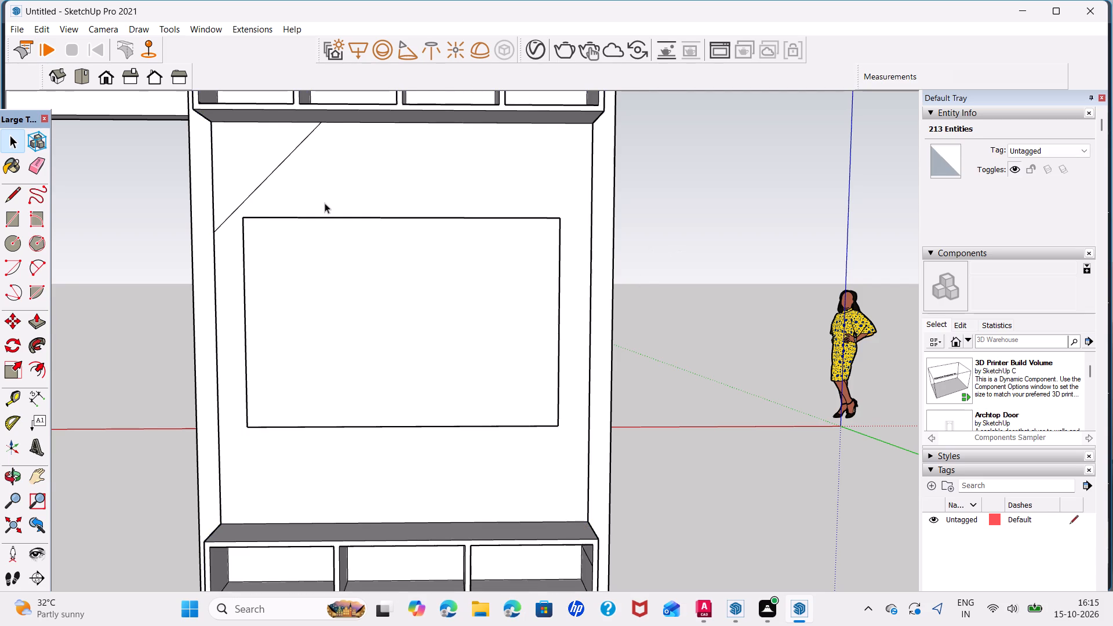
Draw a line about 1' 3" long from the upper part of the corner diagonal to the raised central rectangle's top edge.
scroll(280, 195, "up", 1)
middle_click_drag(292, 236, 308, 188)
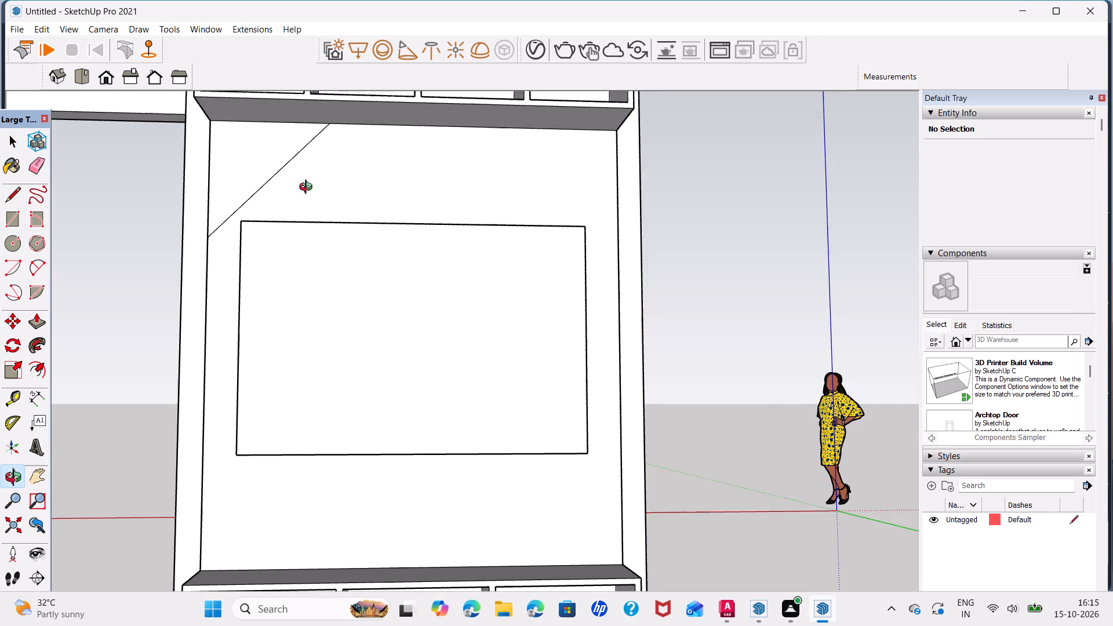
middle_click_drag(308, 188, 310, 195)
middle_click_drag(311, 198, 304, 278, "shift")
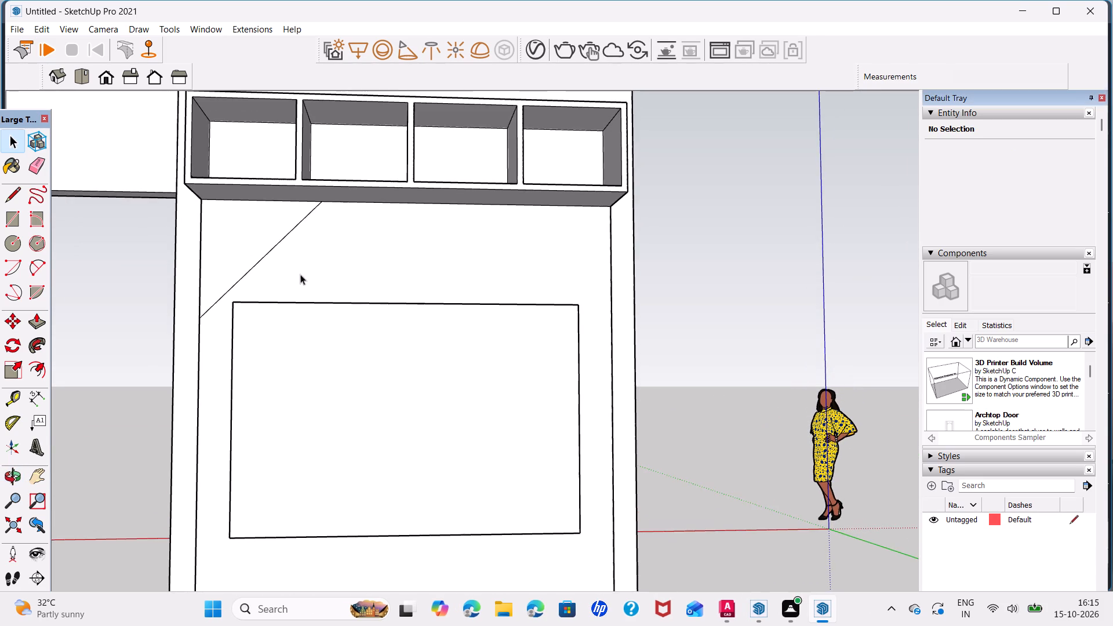
scroll(279, 219, "up", 1)
key("l")
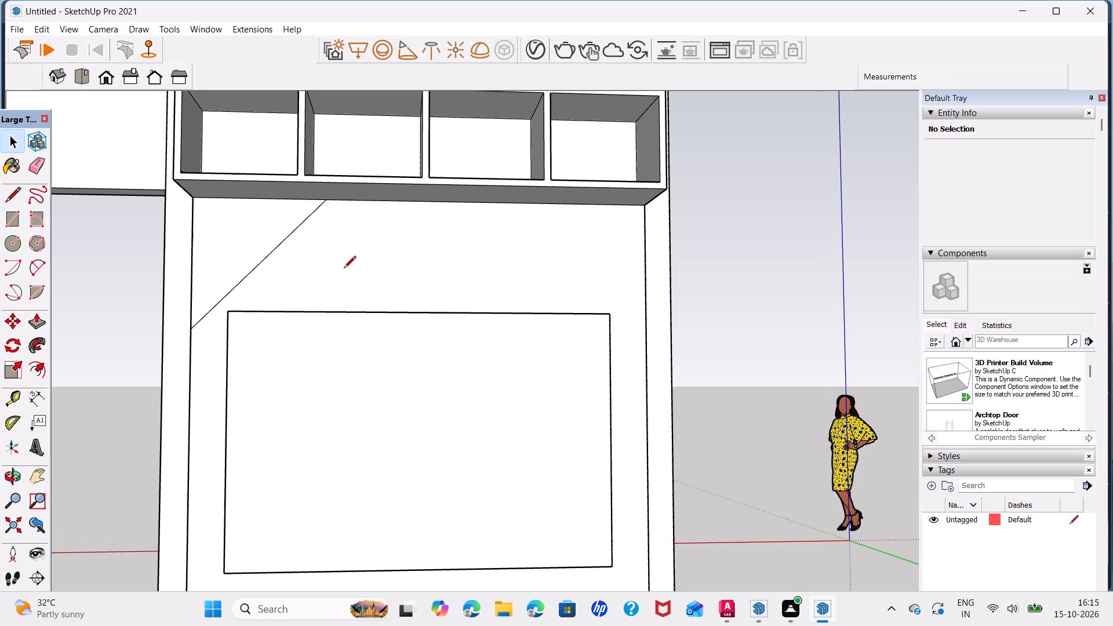
left_click(294, 229)
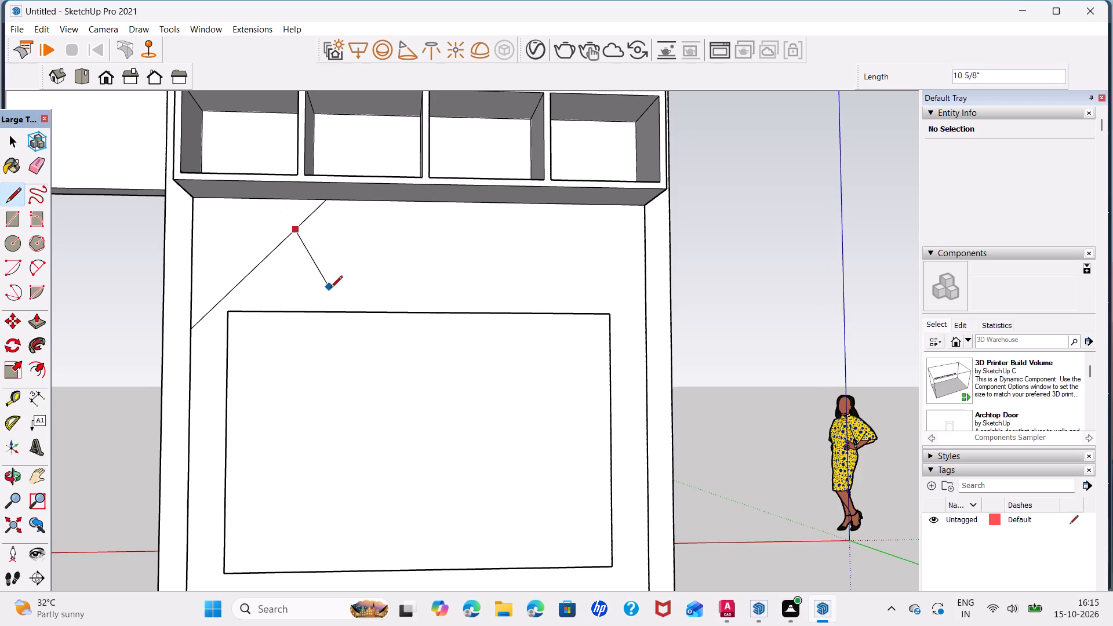
middle_click_drag(354, 308, 369, 482)
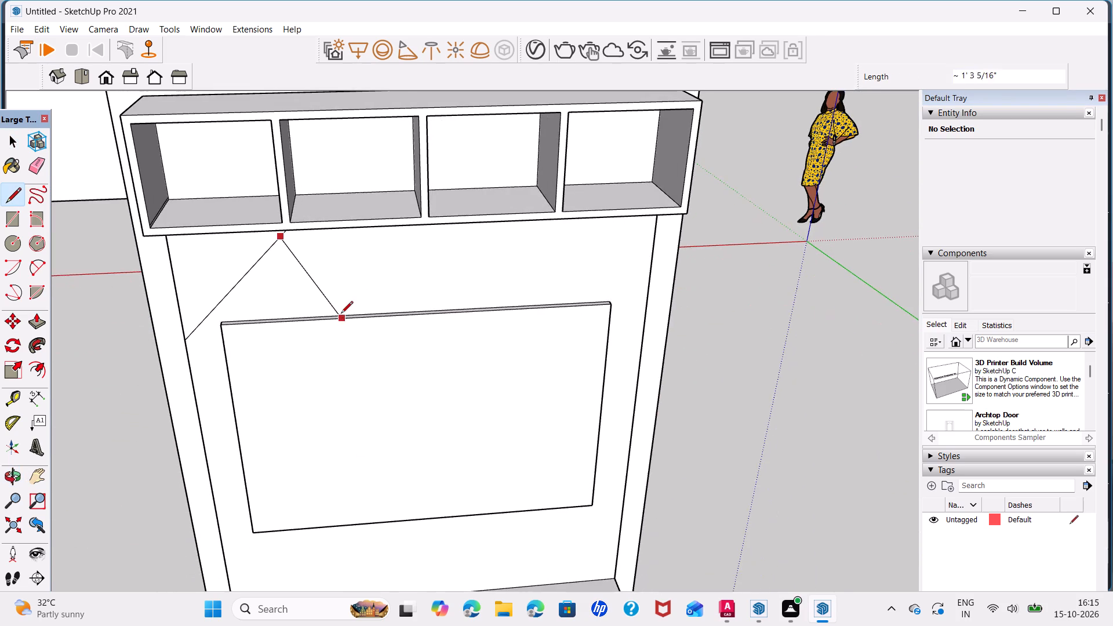
scroll(341, 314, "up", 6)
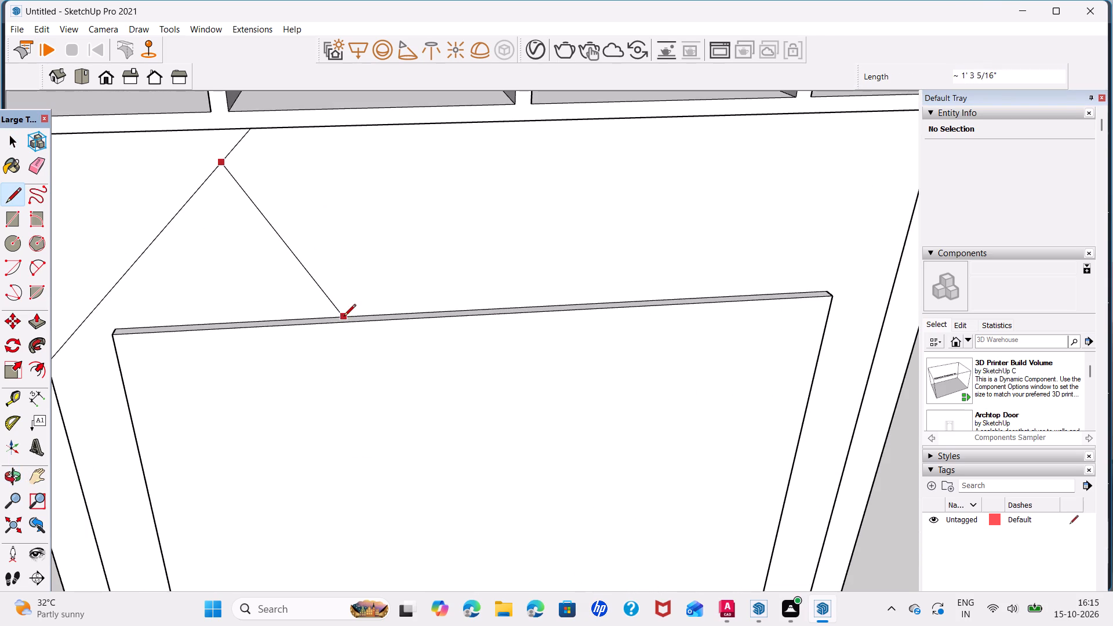
left_click(344, 317)
Draw a slanted line about 7" long from the back panel's left edge up to the raised central rectangle's left side.
scroll(378, 249, "down", 8)
middle_click_drag(384, 262, 332, 122)
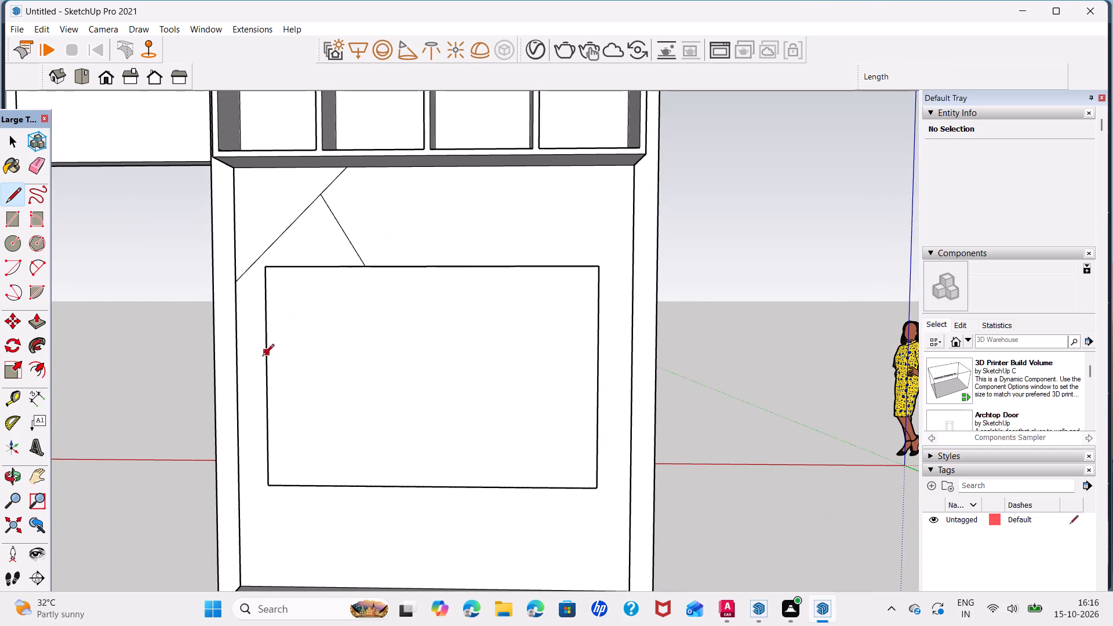
middle_click_drag(272, 372, 522, 326)
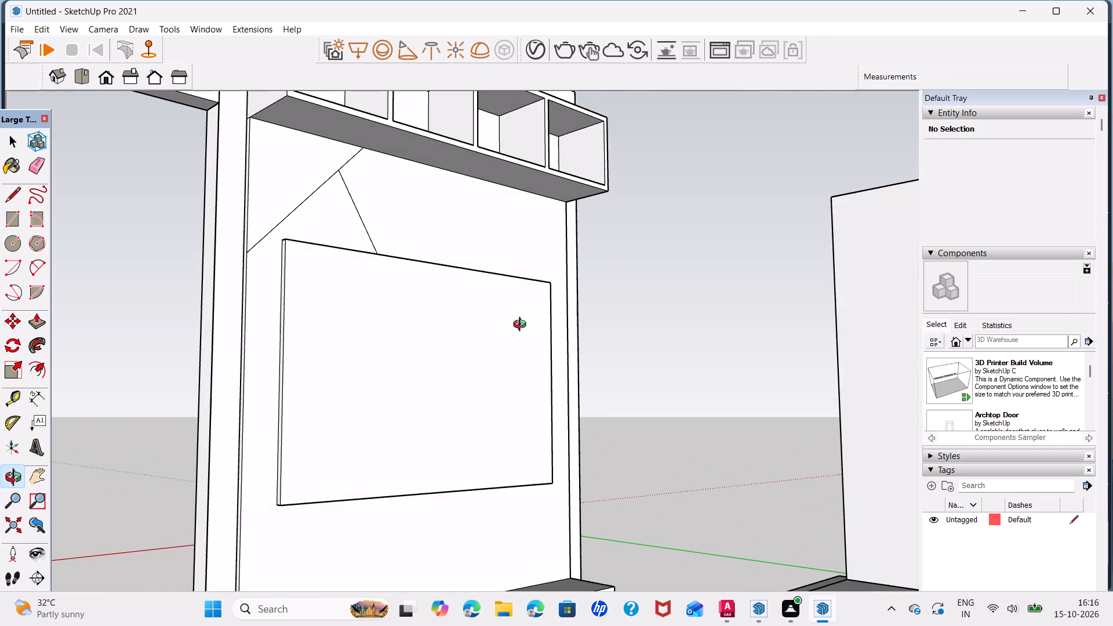
scroll(232, 322, "up", 3)
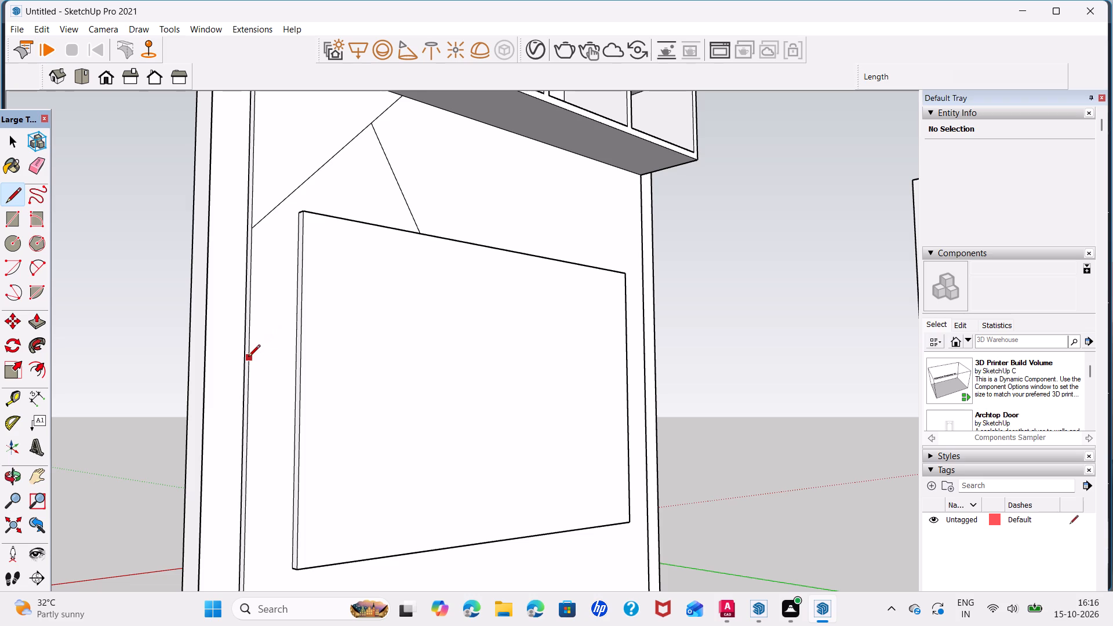
left_click(248, 358)
left_click(294, 327)
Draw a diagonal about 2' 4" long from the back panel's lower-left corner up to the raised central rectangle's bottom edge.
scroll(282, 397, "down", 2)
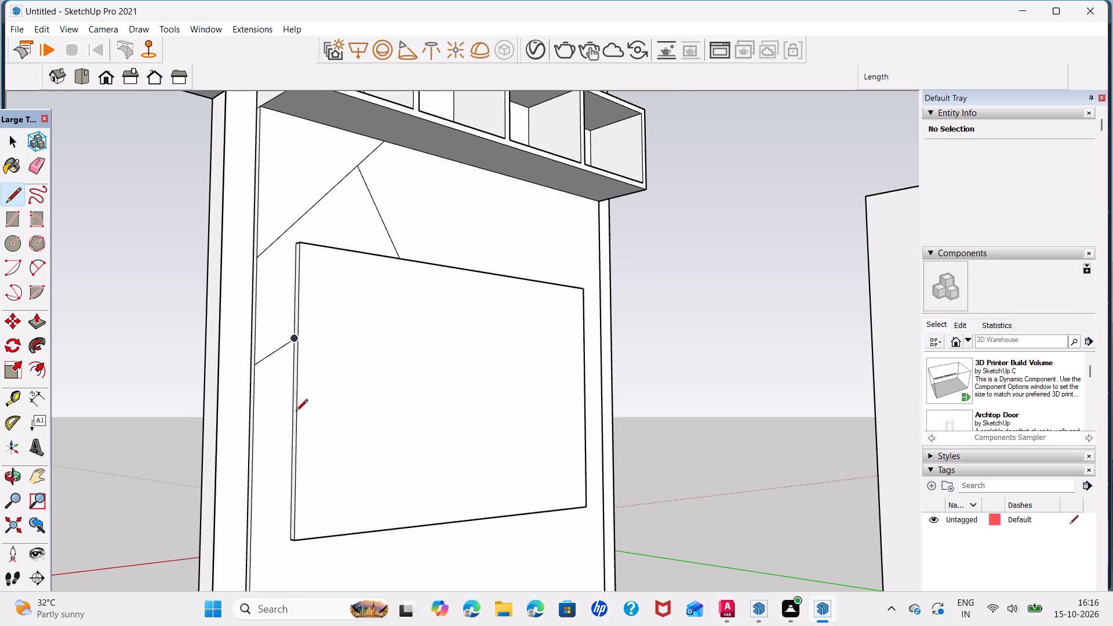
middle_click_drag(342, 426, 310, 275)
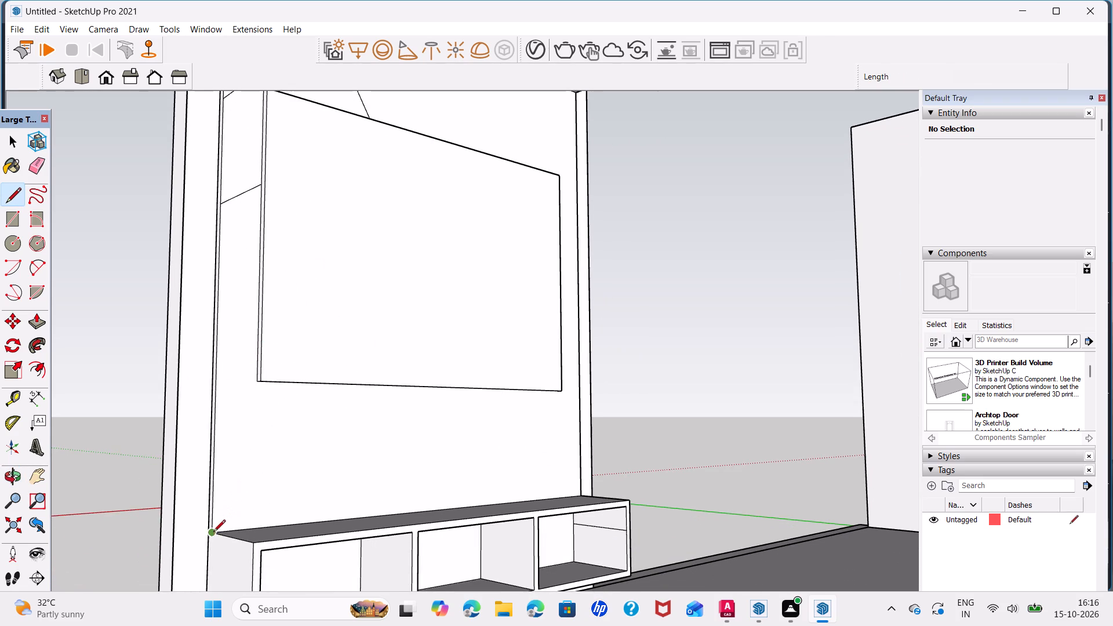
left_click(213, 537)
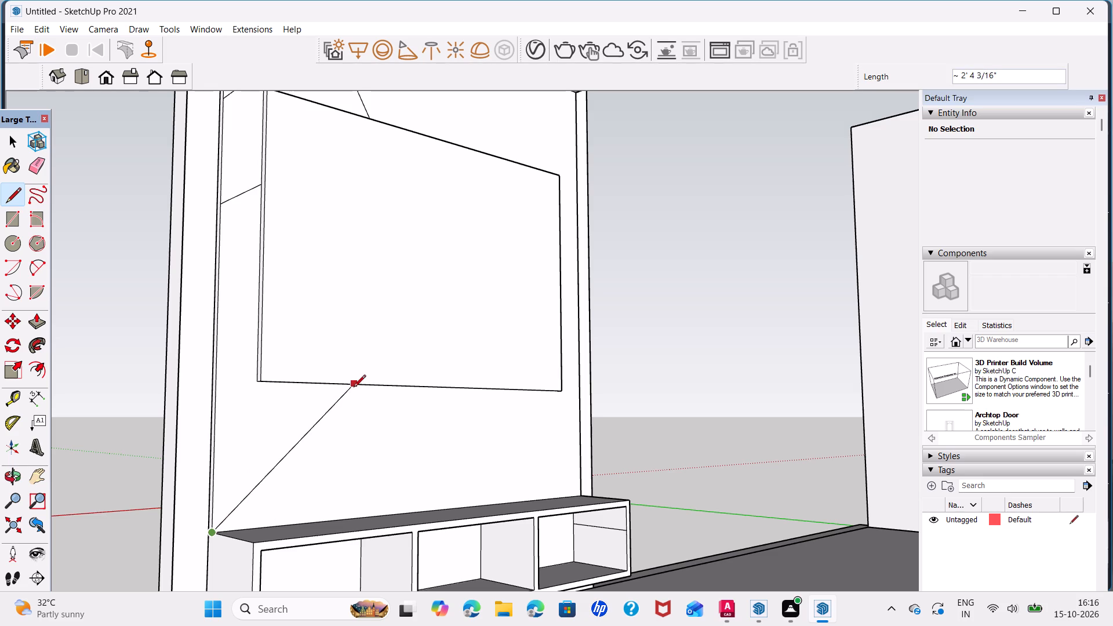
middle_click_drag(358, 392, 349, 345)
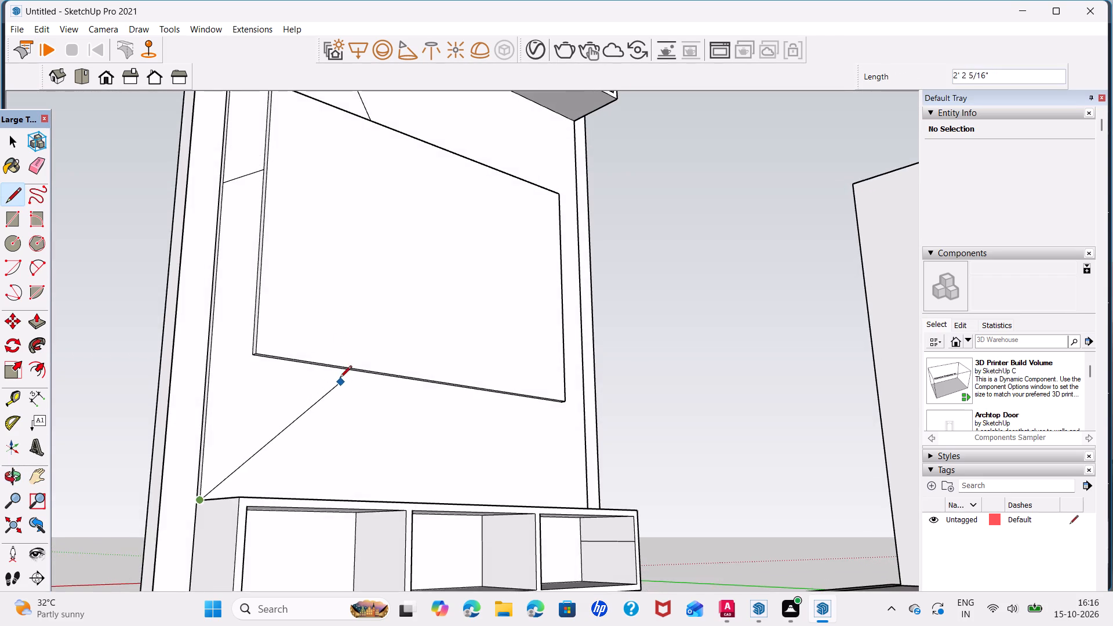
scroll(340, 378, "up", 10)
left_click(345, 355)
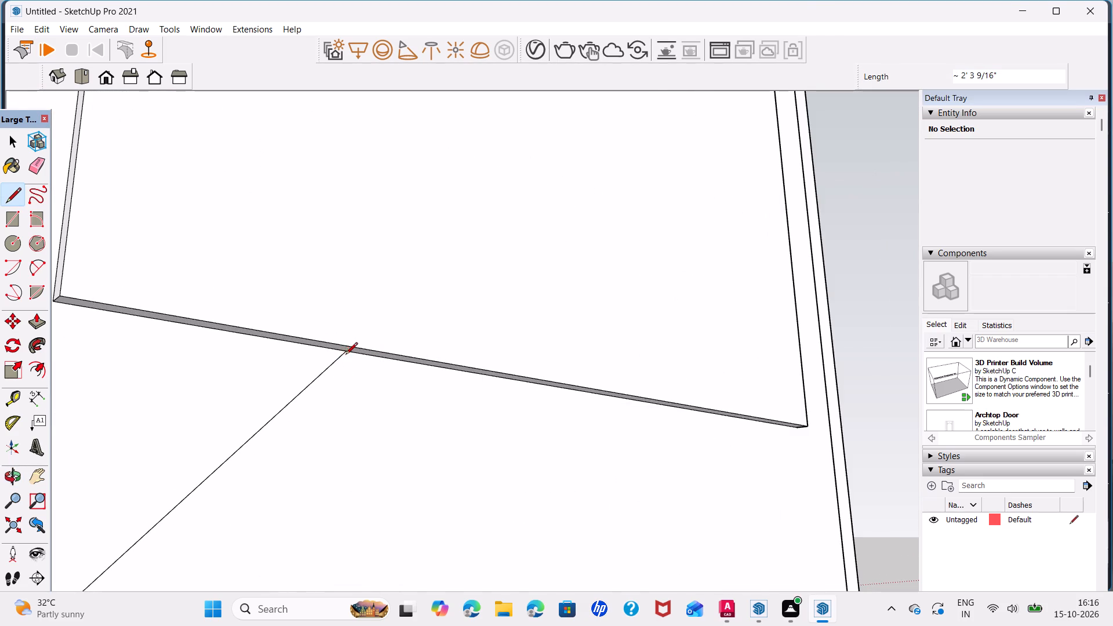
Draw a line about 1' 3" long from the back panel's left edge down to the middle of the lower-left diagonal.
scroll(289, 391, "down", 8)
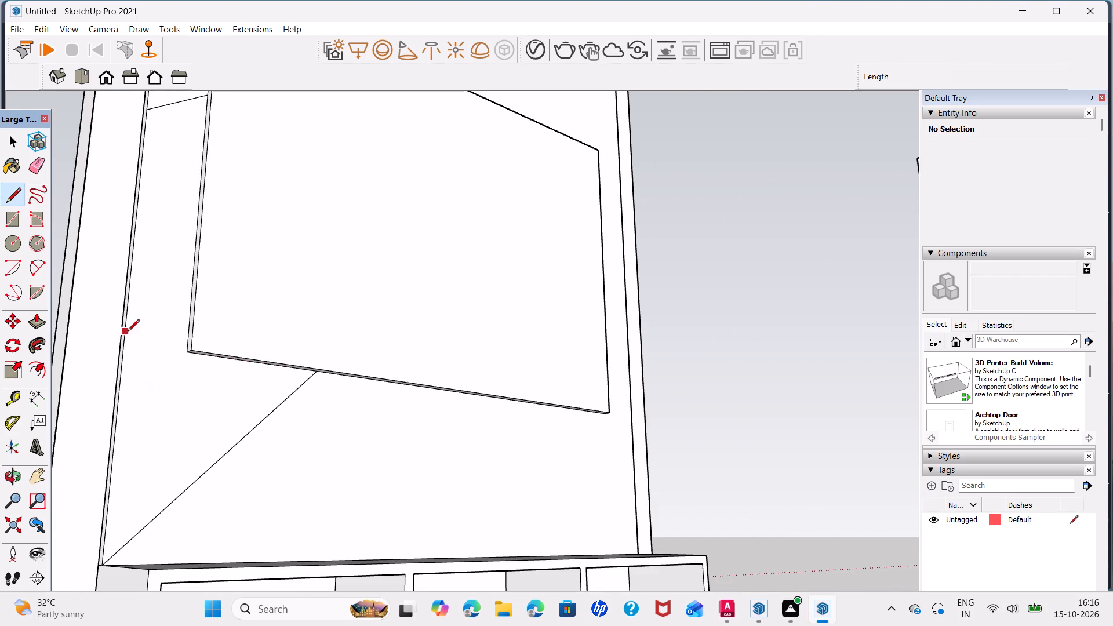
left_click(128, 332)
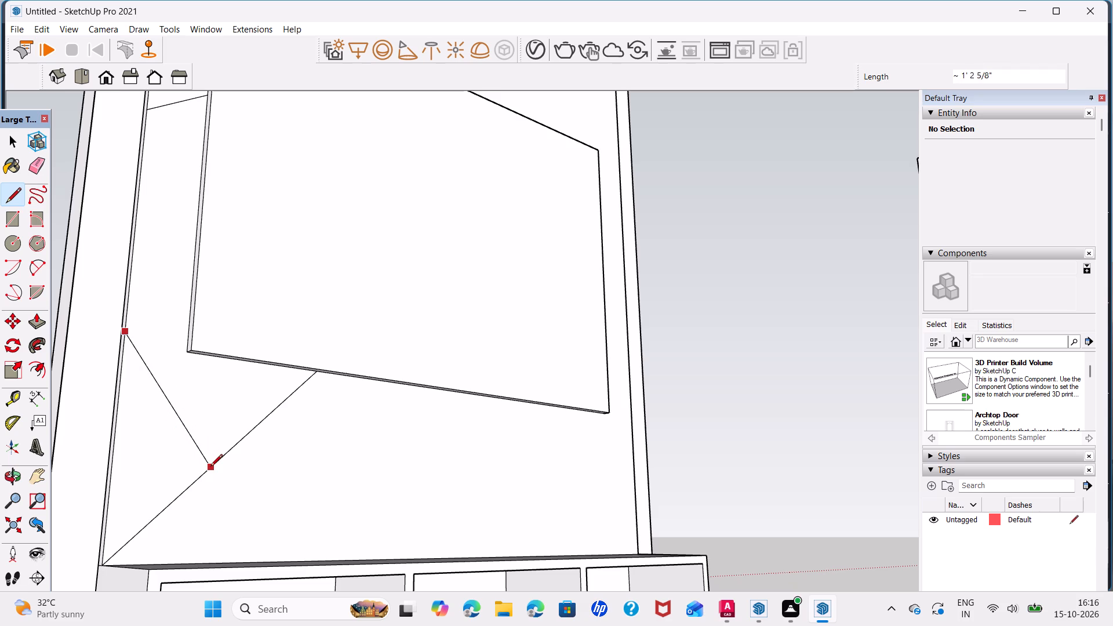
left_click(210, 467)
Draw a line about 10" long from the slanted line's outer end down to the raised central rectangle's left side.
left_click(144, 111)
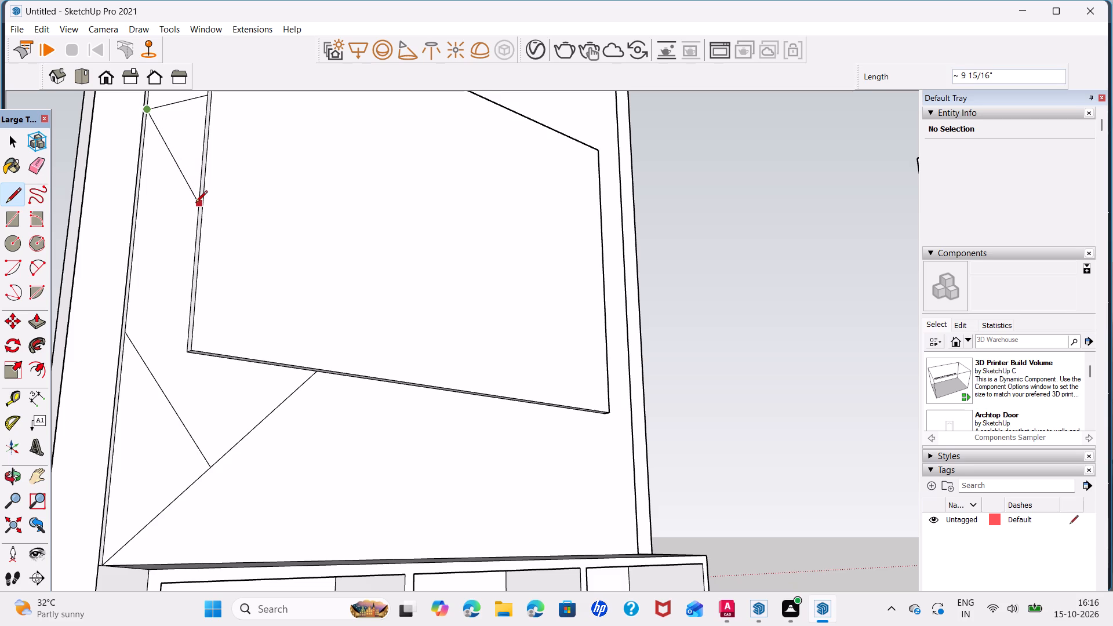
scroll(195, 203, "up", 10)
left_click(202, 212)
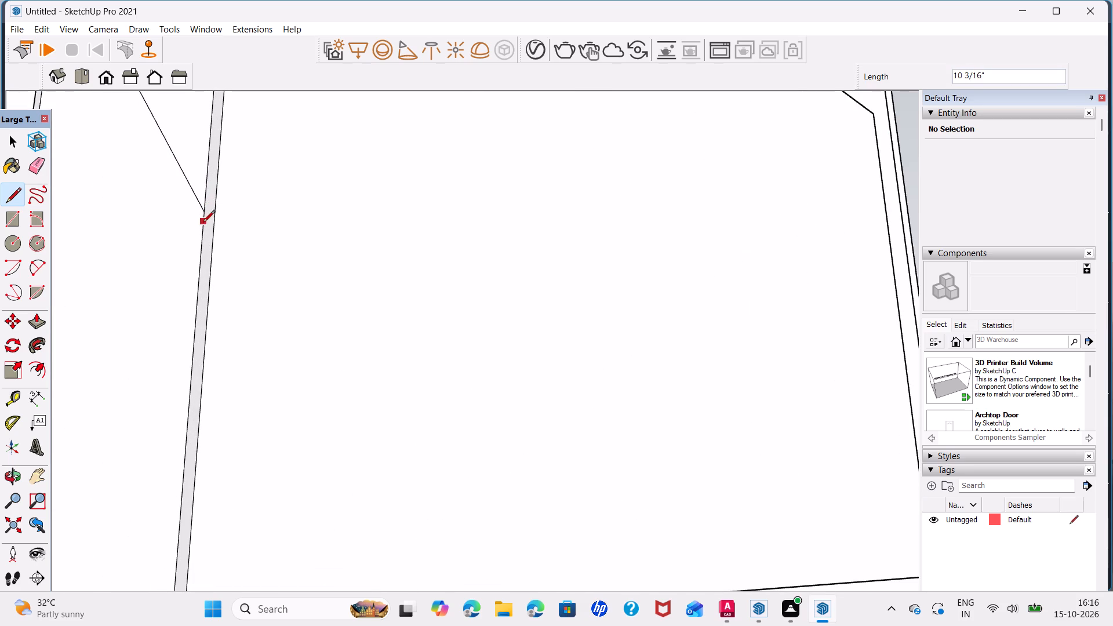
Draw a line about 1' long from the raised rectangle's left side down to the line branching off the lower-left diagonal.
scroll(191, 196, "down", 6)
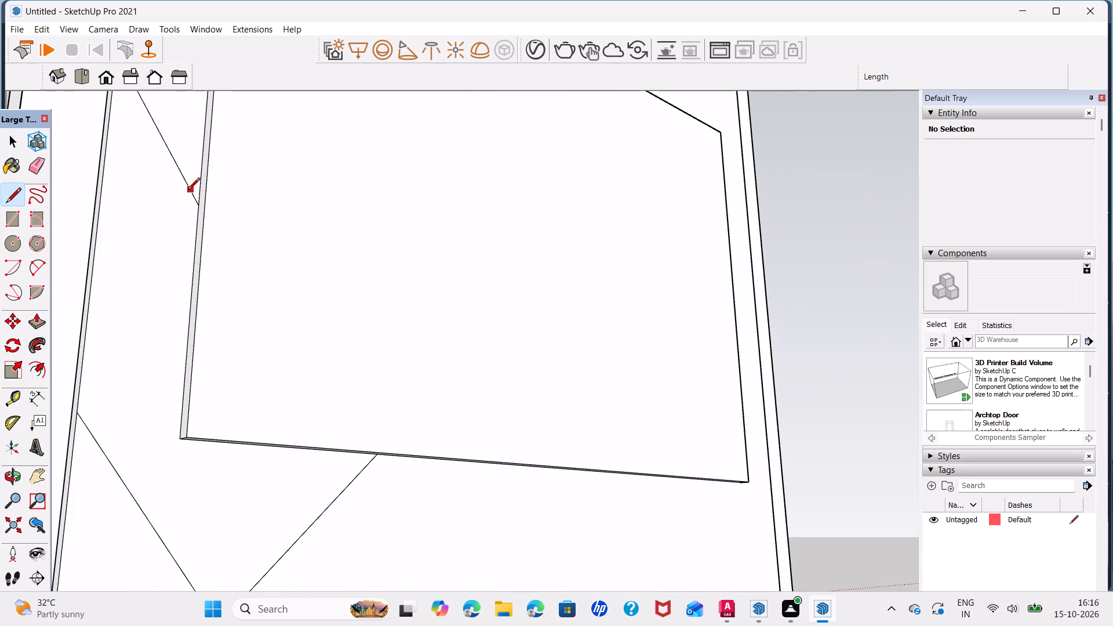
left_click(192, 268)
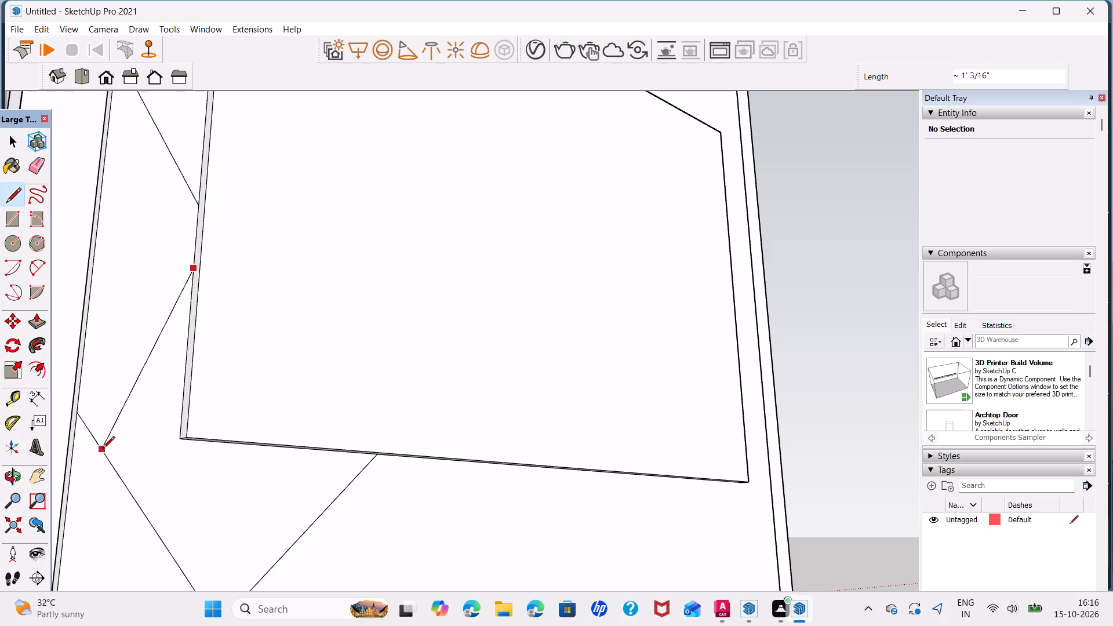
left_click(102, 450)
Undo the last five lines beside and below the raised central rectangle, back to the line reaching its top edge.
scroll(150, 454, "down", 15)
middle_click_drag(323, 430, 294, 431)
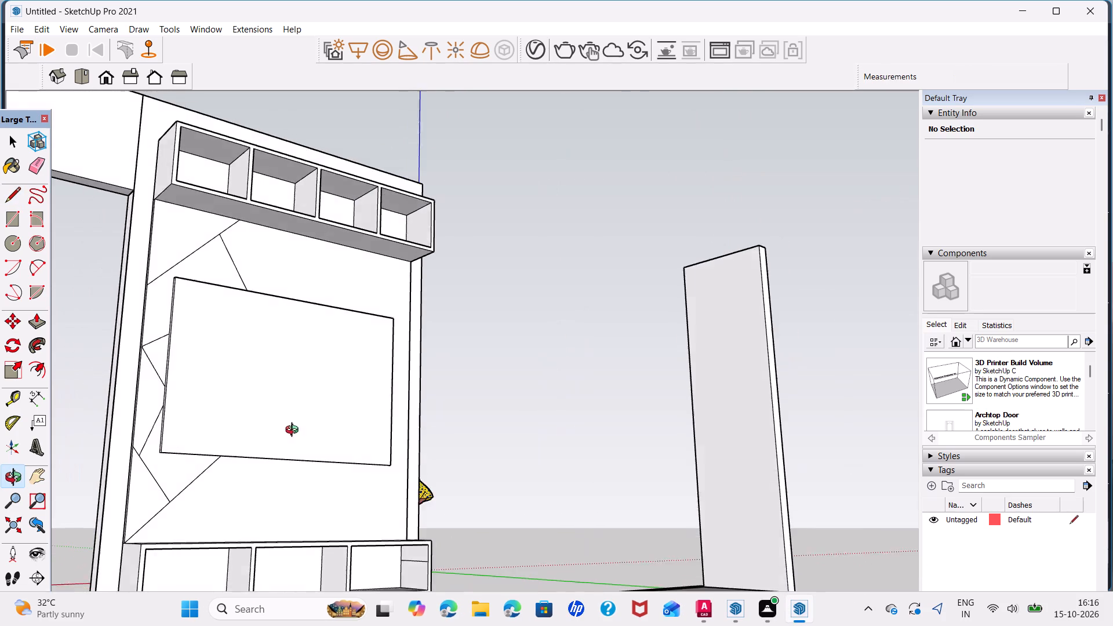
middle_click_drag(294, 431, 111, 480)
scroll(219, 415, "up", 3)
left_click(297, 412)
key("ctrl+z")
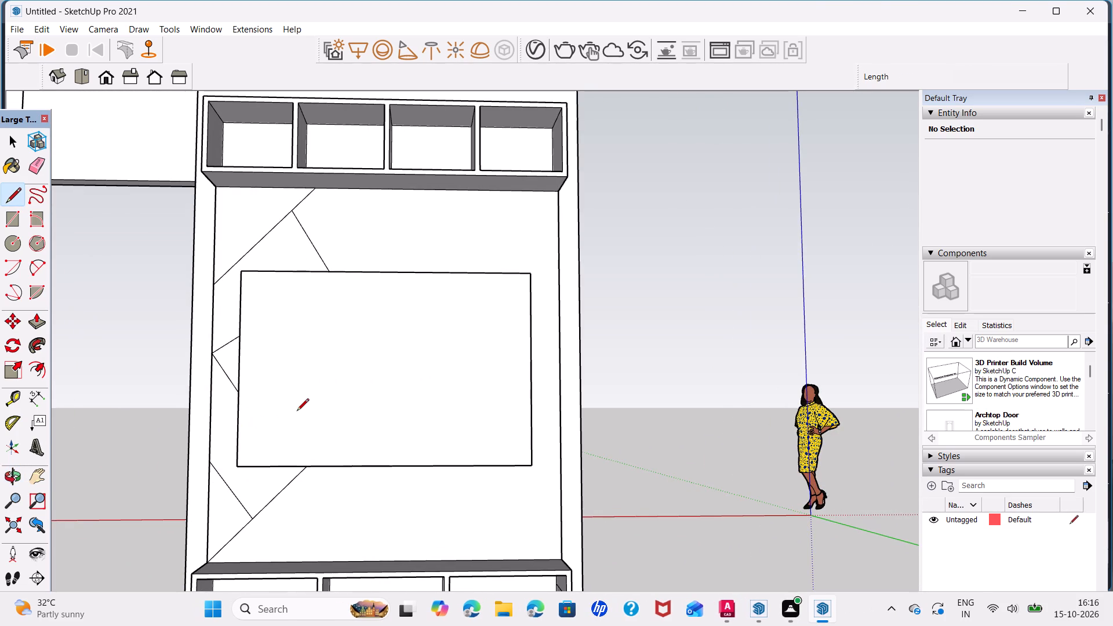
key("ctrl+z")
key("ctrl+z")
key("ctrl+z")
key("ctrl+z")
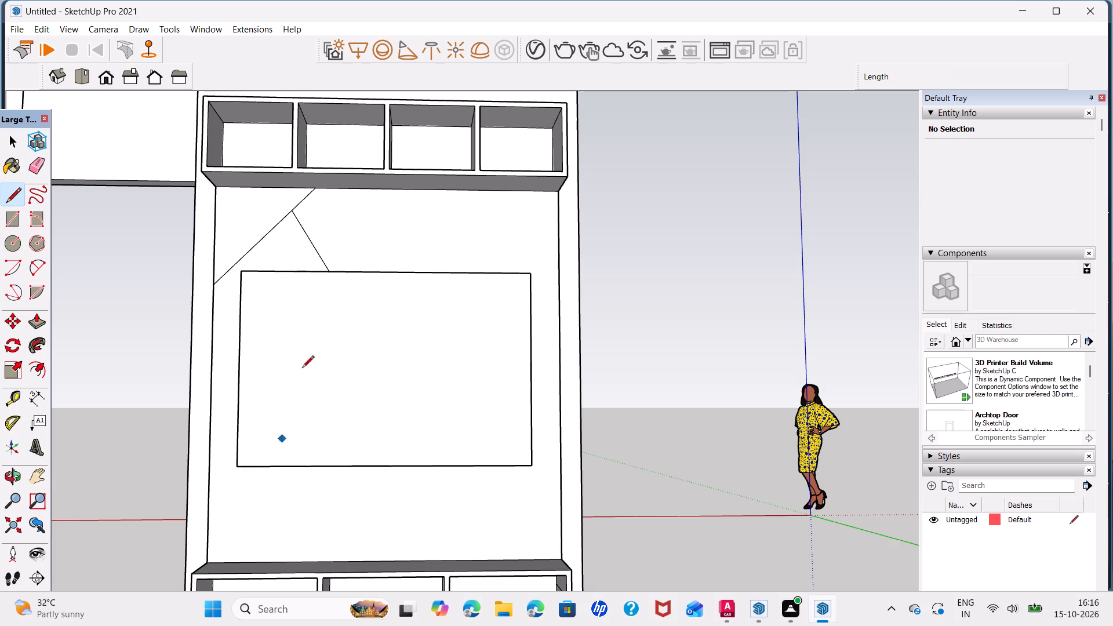
Draw a line about 2' 4 1/2" long from the lower part of the short line above the rectangle to the back panel's top edge.
left_click(318, 256)
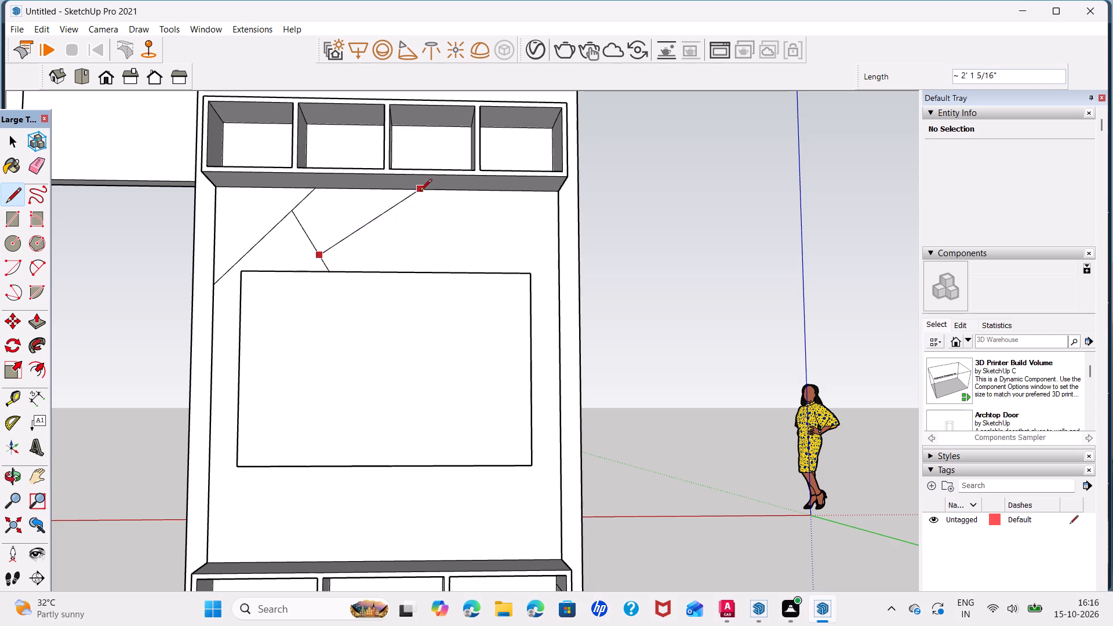
left_click(433, 192)
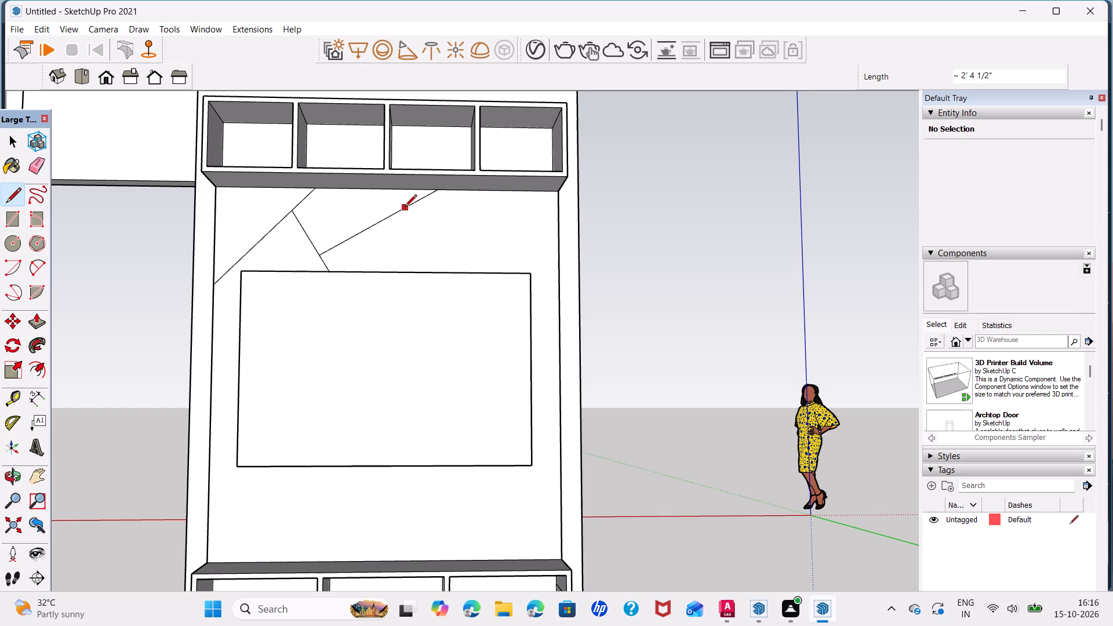
Draw a line about 1' 7" long from the upper part of the new slanted line down to the raised rectangle's top edge.
left_click(410, 210)
middle_click_drag(467, 263, 479, 384)
scroll(468, 267, "up", 12)
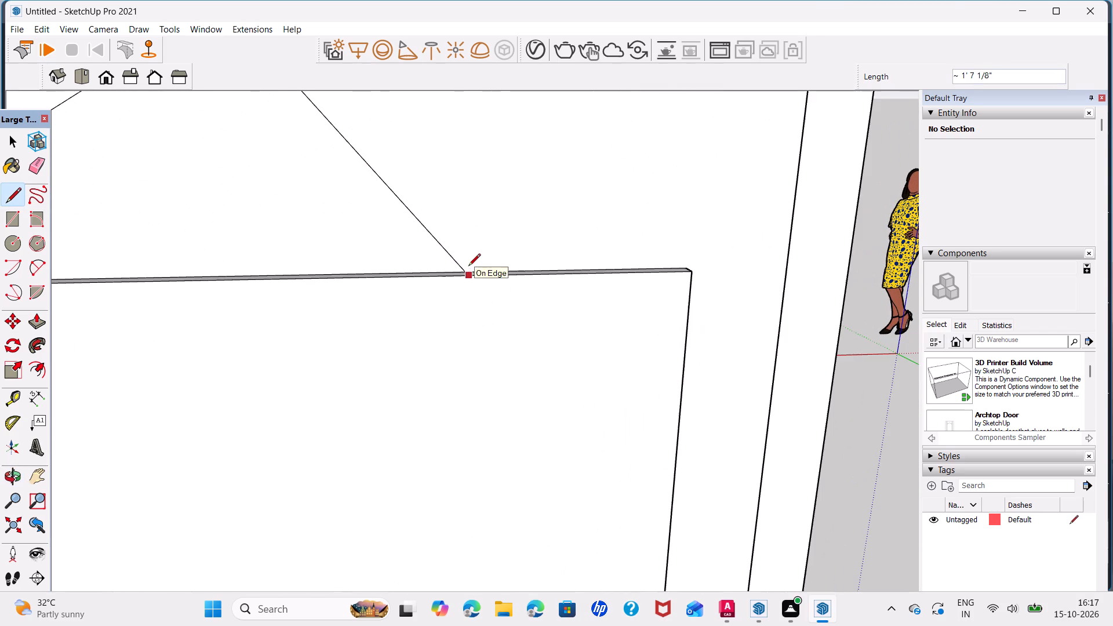
scroll(464, 271, "up", 6)
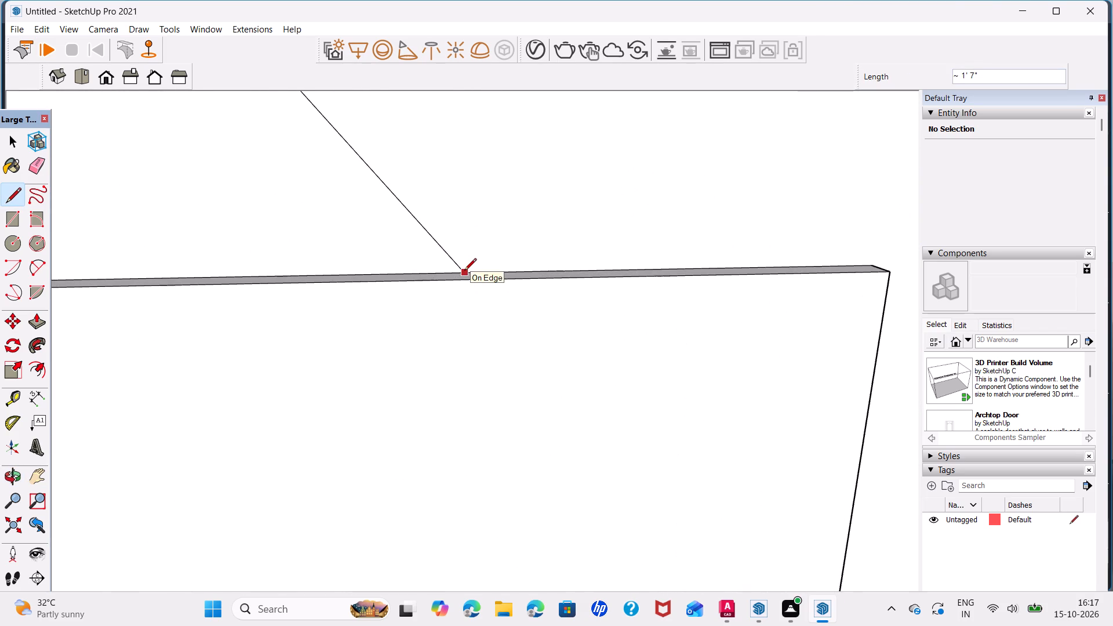
left_click(464, 271)
key("space")
Draw a line about 1' 9" long from the back panel's top edge near its right corner to the lower end of the last line.
scroll(480, 239, "down", 8)
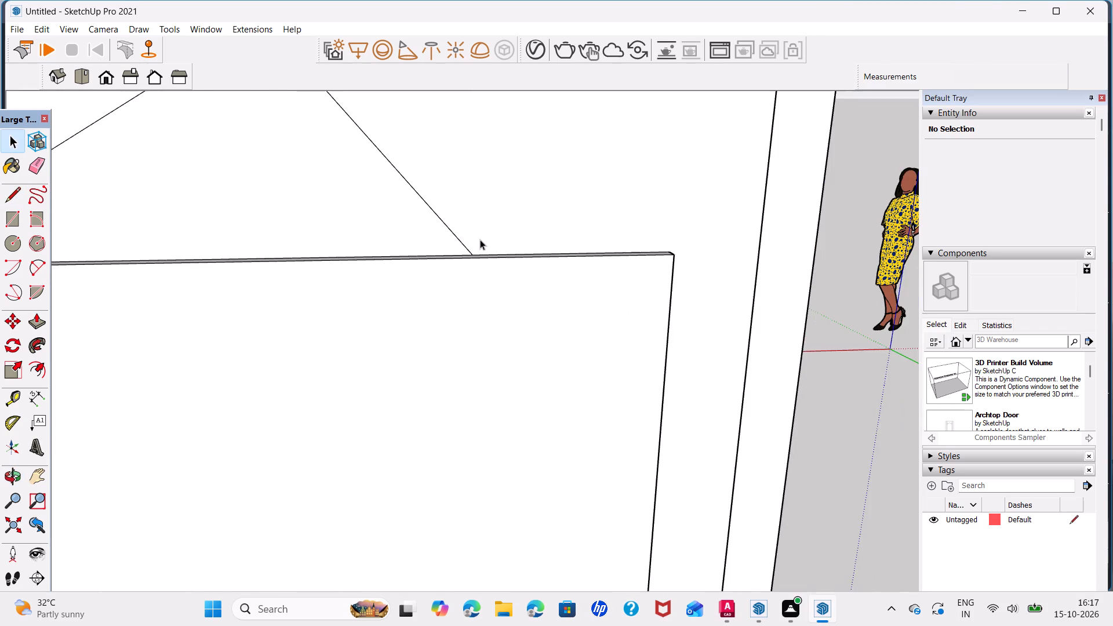
middle_click_drag(467, 337, 452, 273)
scroll(452, 273, "down", 14)
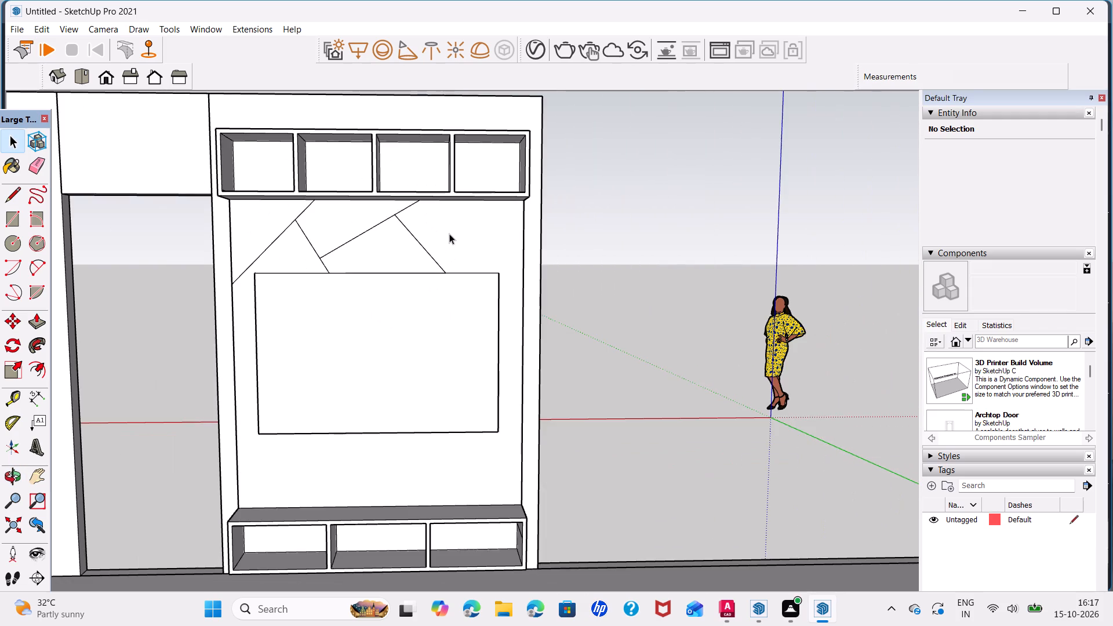
scroll(449, 233, "up", 4)
key("l")
key("l")
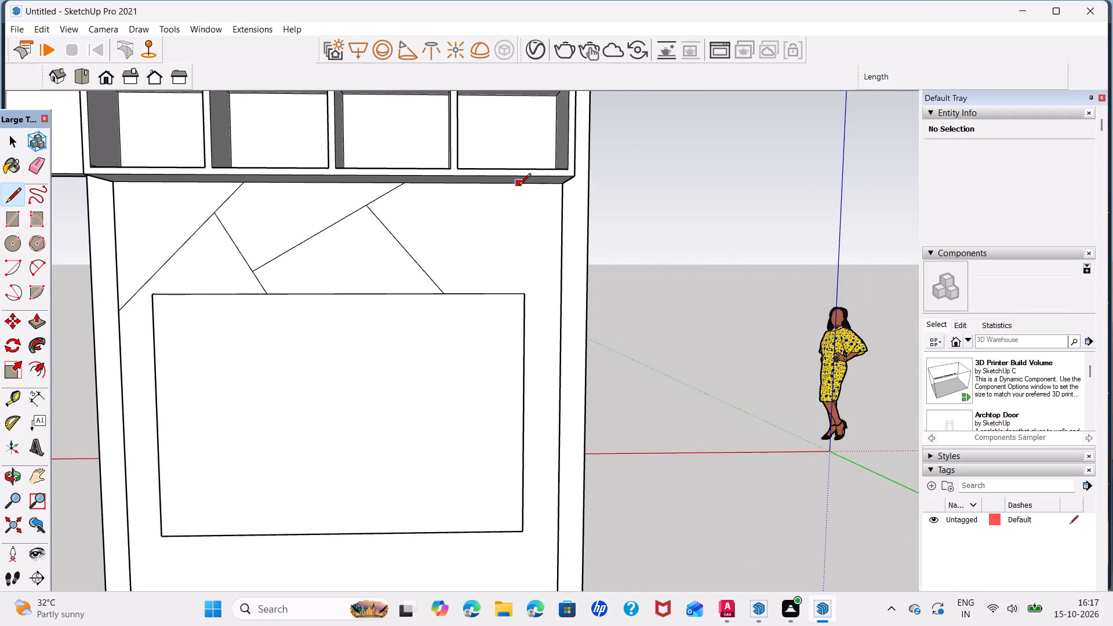
left_click(519, 186)
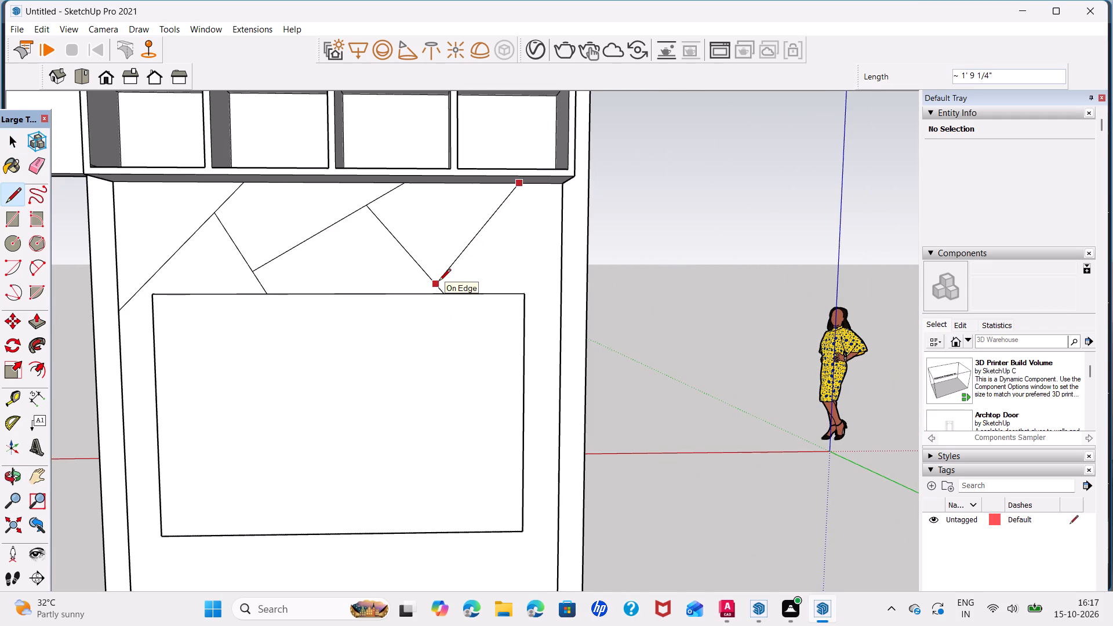
left_click(438, 284)
Draw a line about 1' 7" long from the midpoint of the rightmost slanted line to the back panel's right edge.
left_click(482, 229)
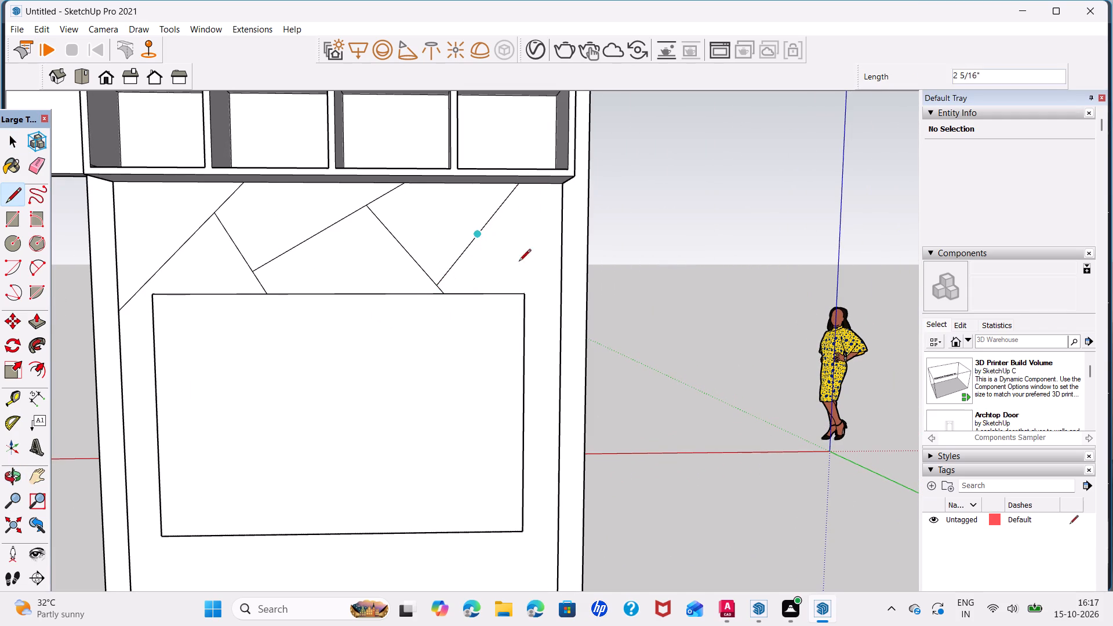
left_click(559, 312)
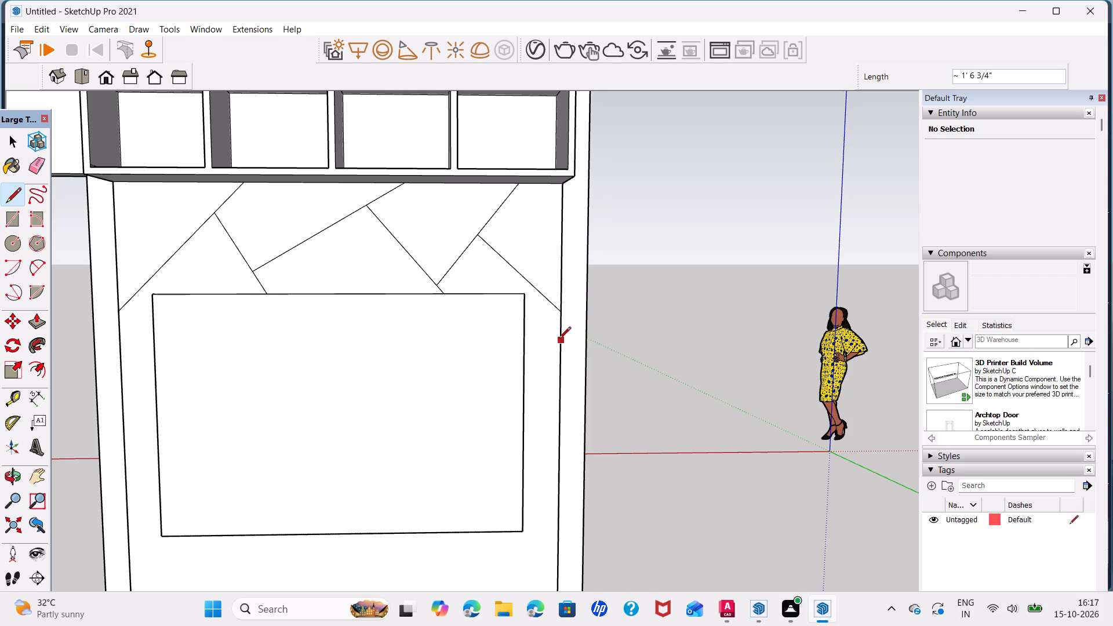
Draw a line about 7 1/2" long from near that line's outer end down to the raised central rectangle's right side.
left_click(546, 302)
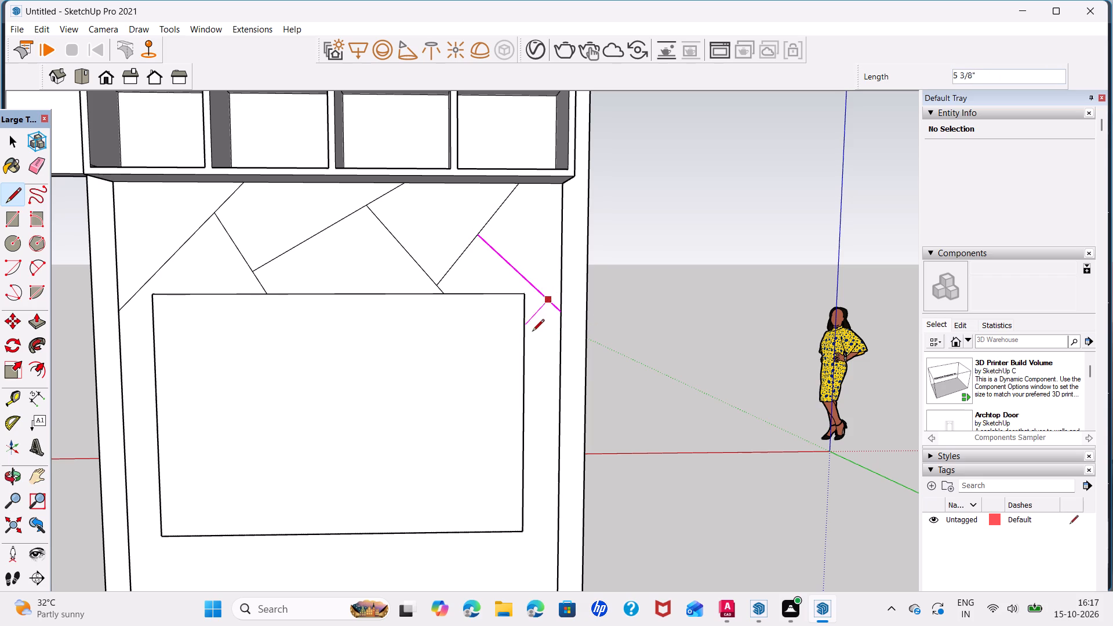
middle_click_drag(529, 337, 334, 351)
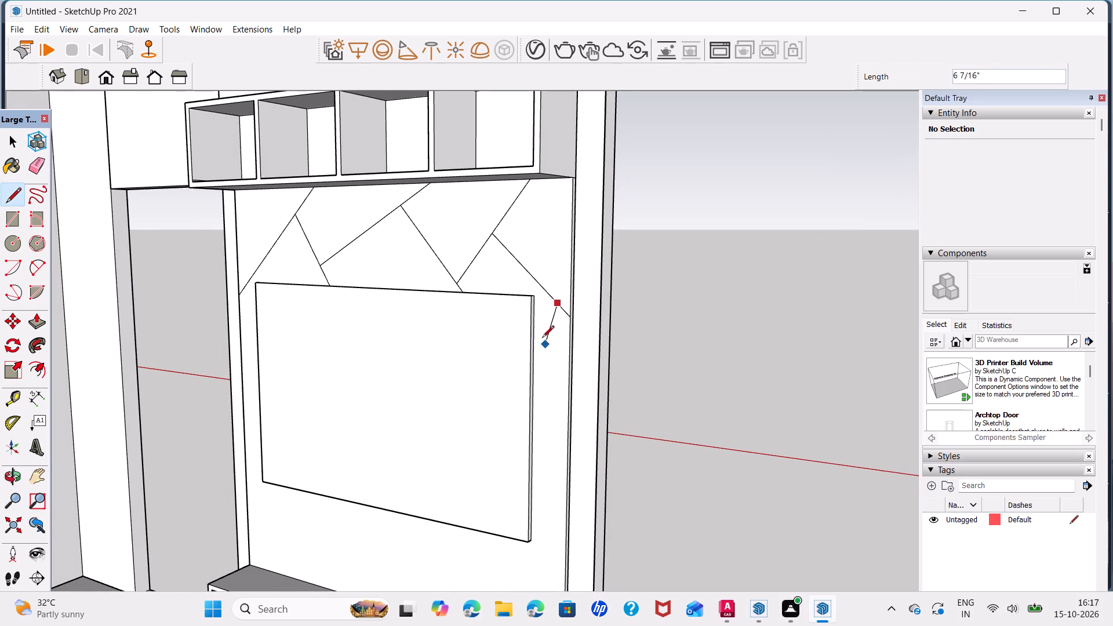
scroll(535, 334, "up", 5)
left_click(532, 348)
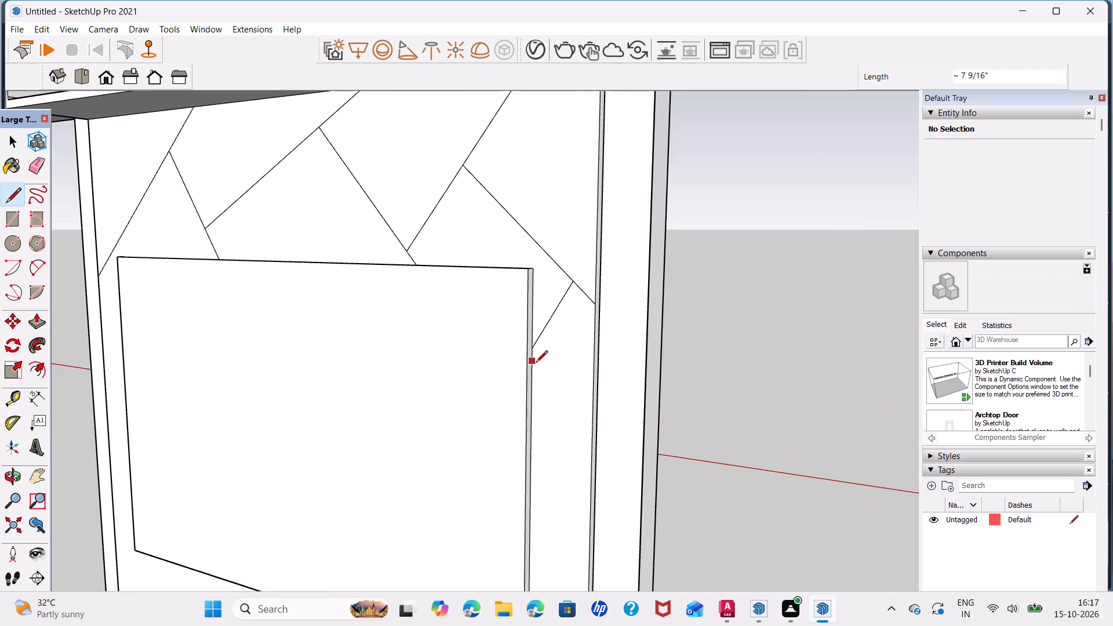
Draw a line about 11" long from the short line's end on the raised rectangle's right side down to the back panel's right edge.
scroll(554, 365, "down", 11)
middle_click_drag(545, 395, 609, 321)
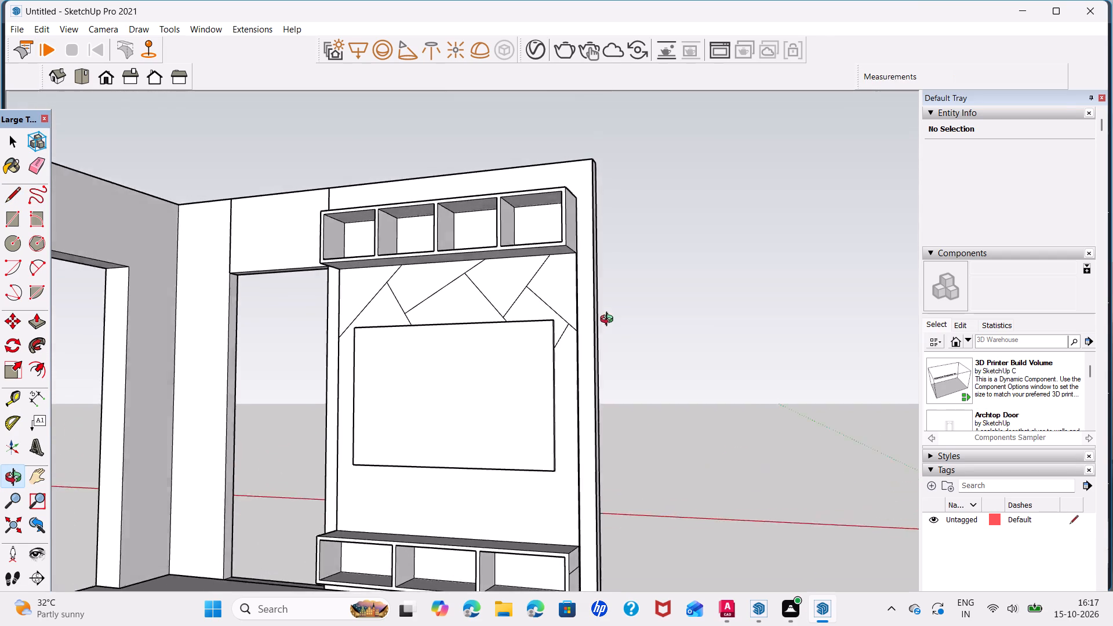
middle_click_drag(609, 321, 708, 262)
scroll(574, 373, "up", 5)
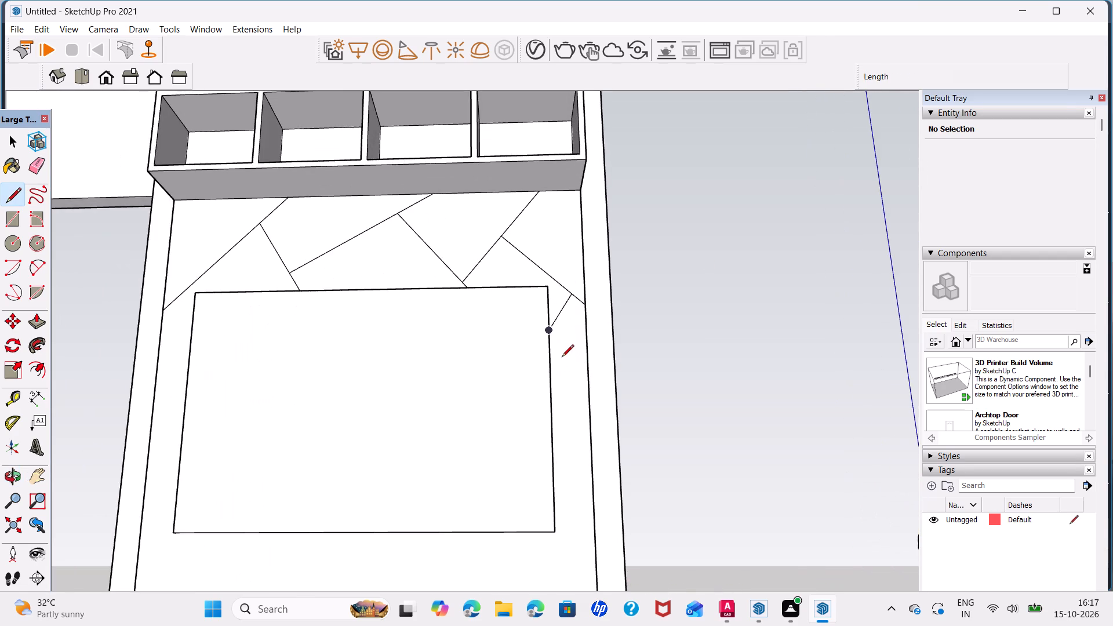
scroll(562, 358, "up", 5)
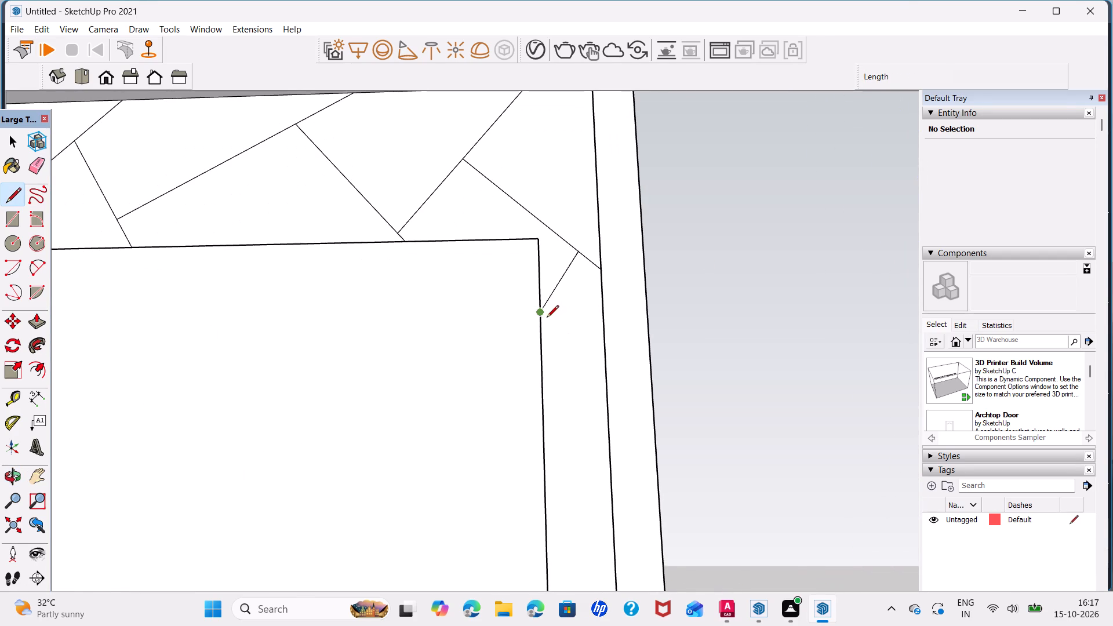
scroll(547, 318, "up", 4)
middle_click_drag(547, 318, 406, 341)
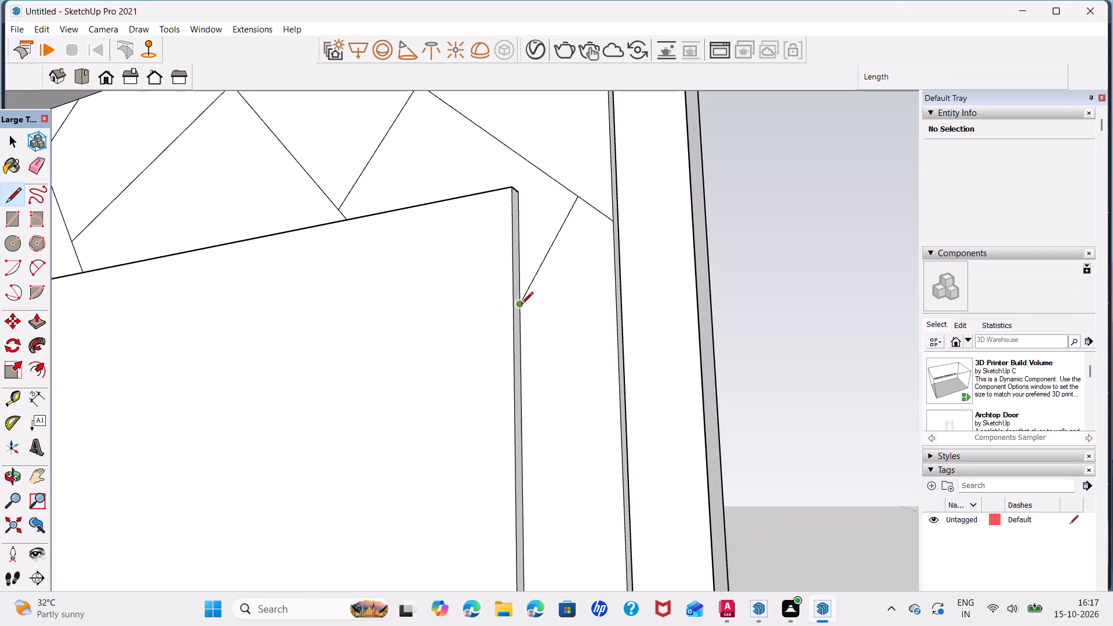
left_click(520, 305)
left_click(623, 440)
scroll(579, 423, "down", 8)
scroll(562, 478, "down", 6)
middle_click_drag(546, 468, 626, 459)
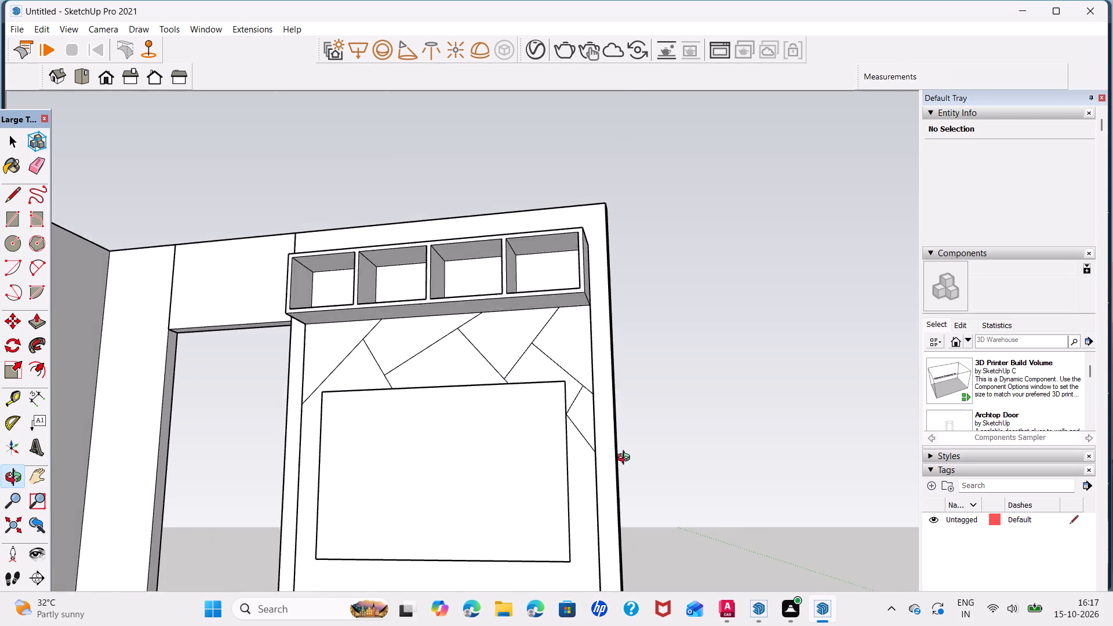
Undo the decorative lines around the raised rectangle back to the first diagonal at the back panel's upper-left corner, keeping the rectangle raised.
middle_click_drag(626, 459, 659, 452)
scroll(496, 413, "down", 4)
left_click_drag(463, 457, 462, 464)
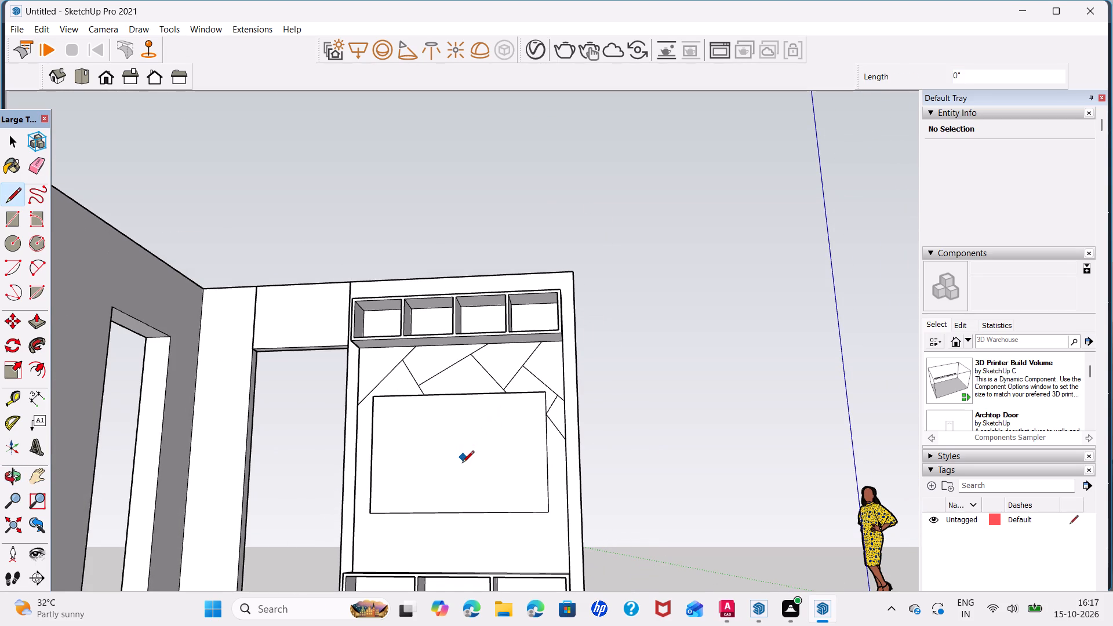
key("ctrl+z")
key("ctrl+z")
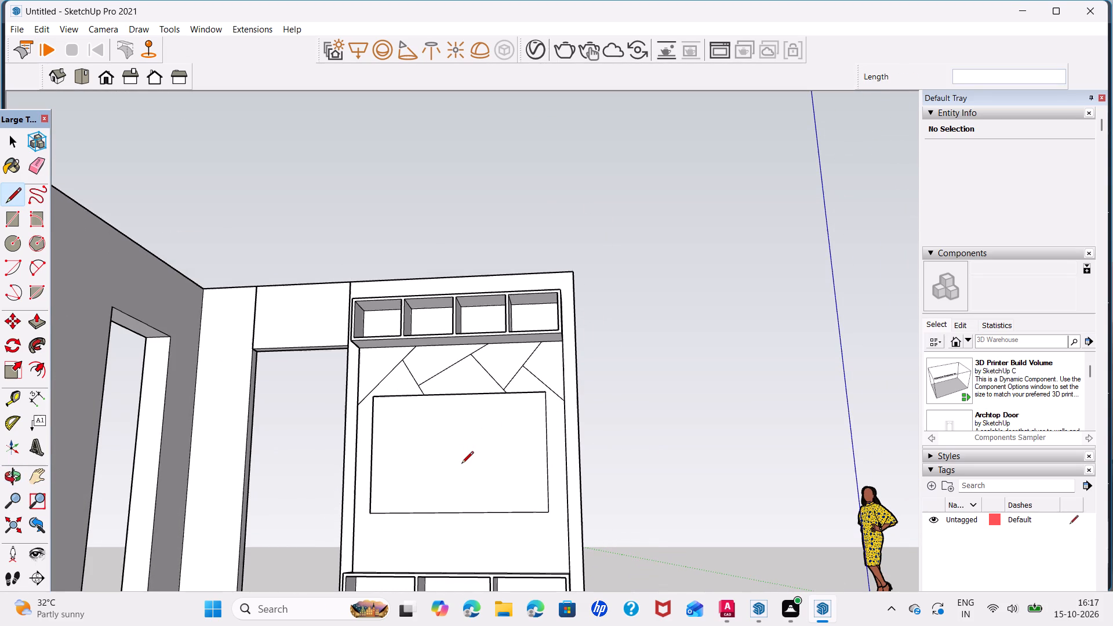
key("ctrl+z")
key("ctrl+z")
key("ctrl+z")
key("ctrl+z")
key("ctrl+z")
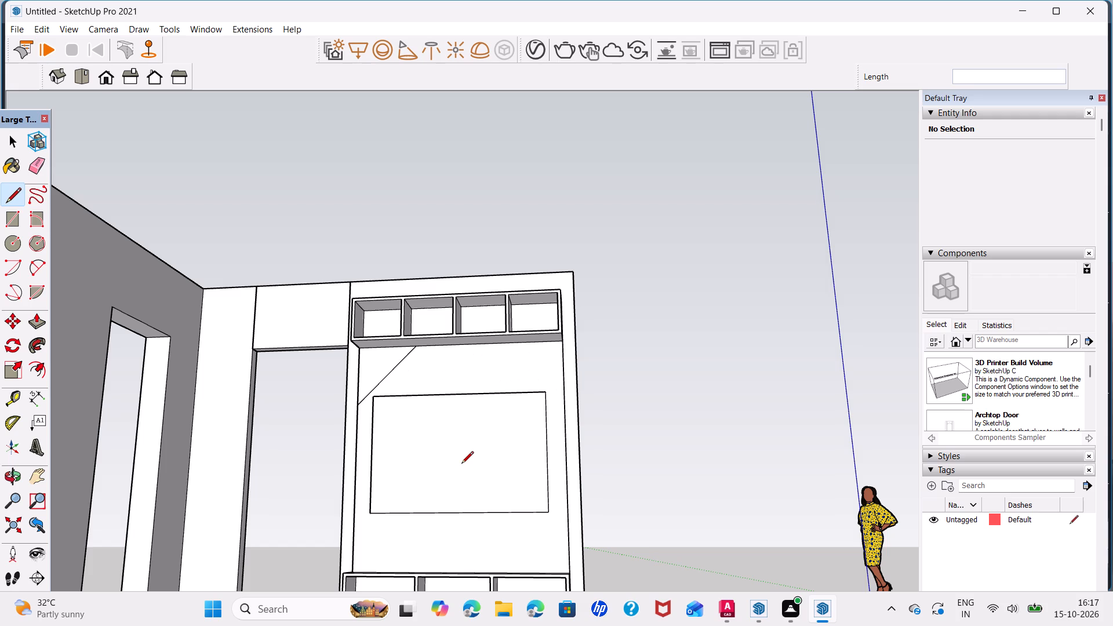
key("ctrl+z")
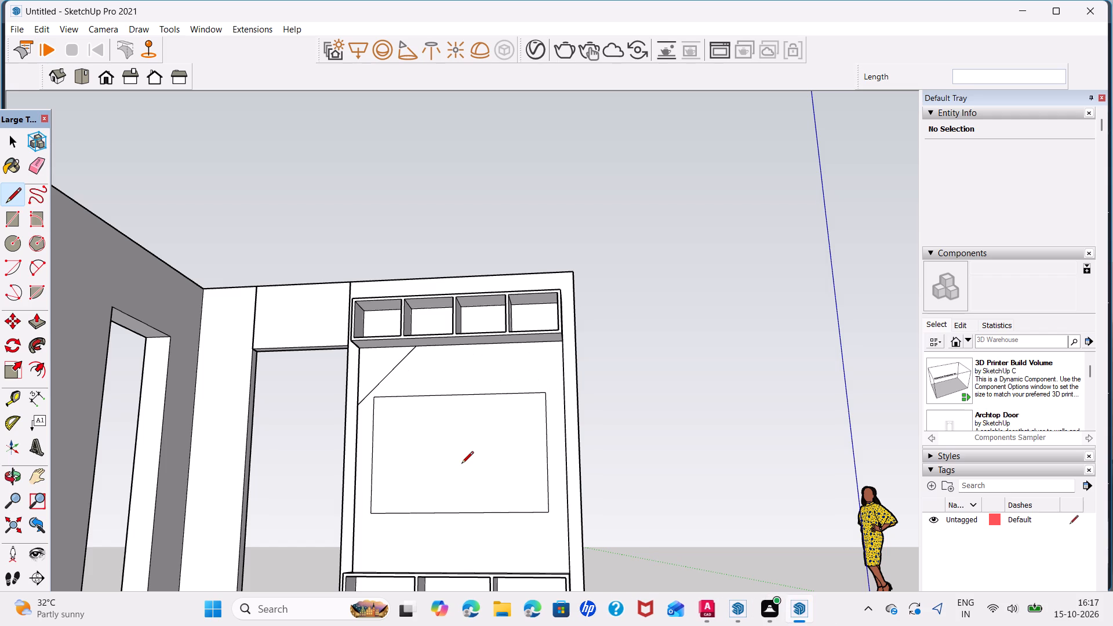
key("space")
key("ctrl+y")
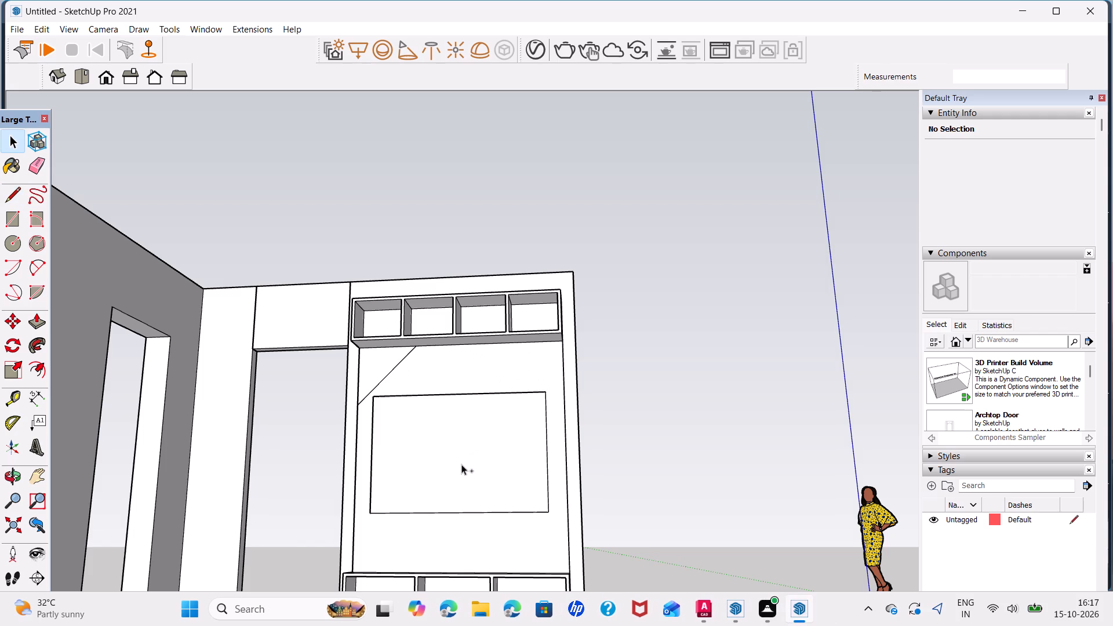
Delete the remaining diagonal line at the back panel's upper-left corner.
left_click(385, 377)
key("Delete")
scroll(425, 402, "down", 4)
middle_click_drag(431, 447, 448, 548)
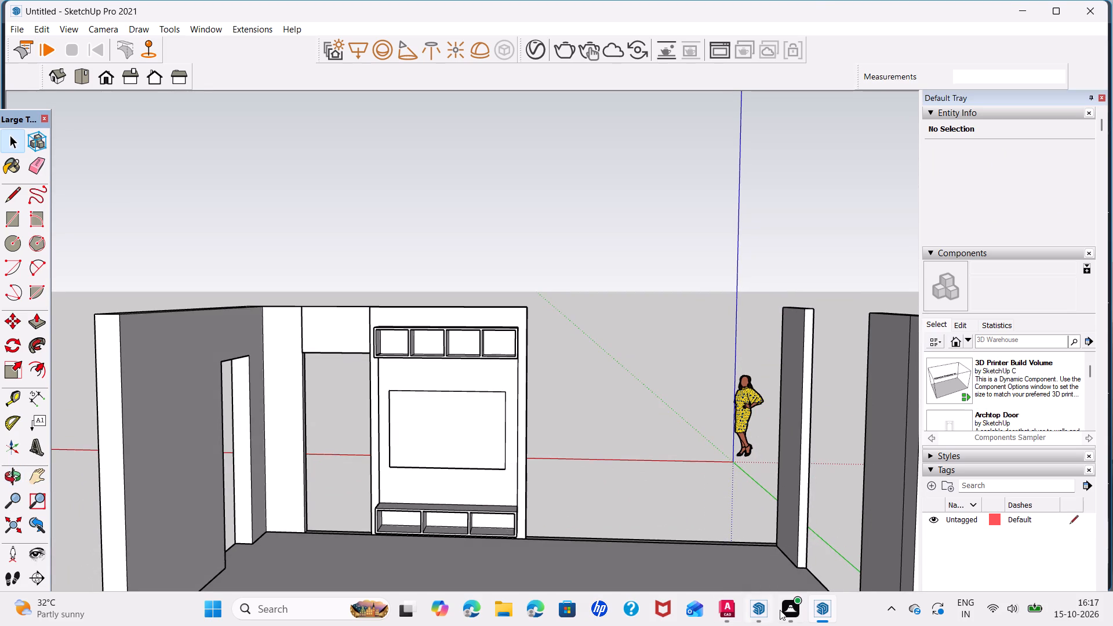
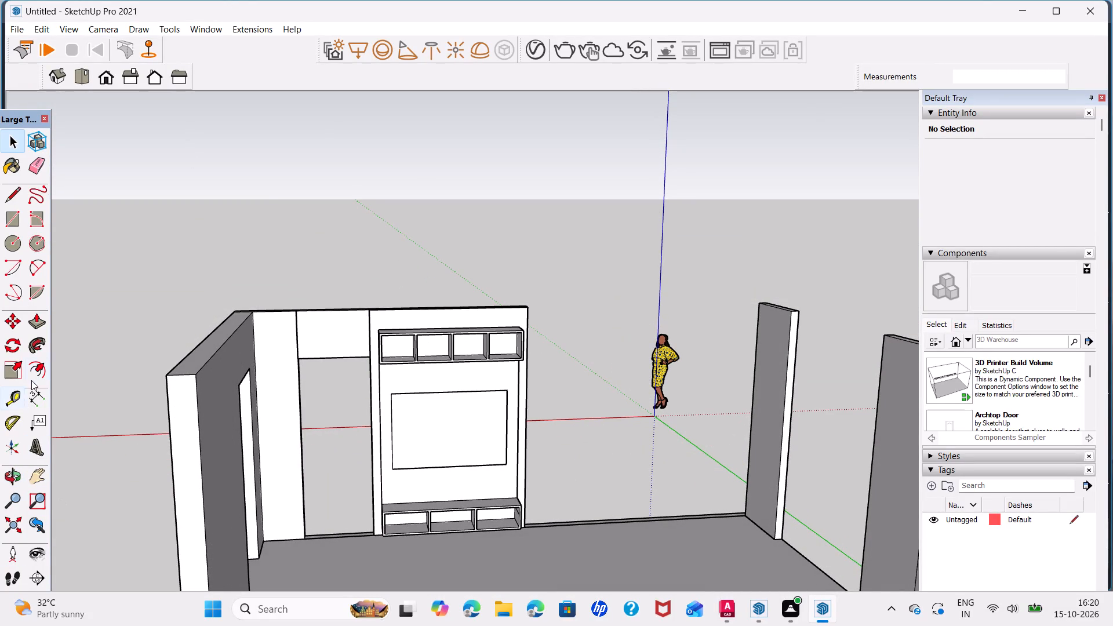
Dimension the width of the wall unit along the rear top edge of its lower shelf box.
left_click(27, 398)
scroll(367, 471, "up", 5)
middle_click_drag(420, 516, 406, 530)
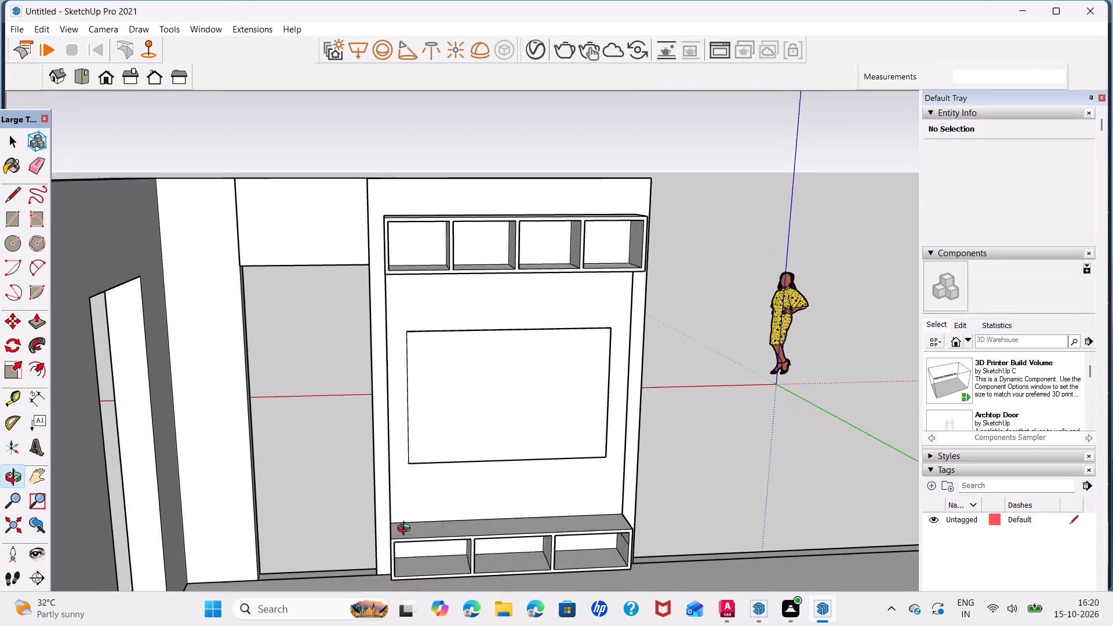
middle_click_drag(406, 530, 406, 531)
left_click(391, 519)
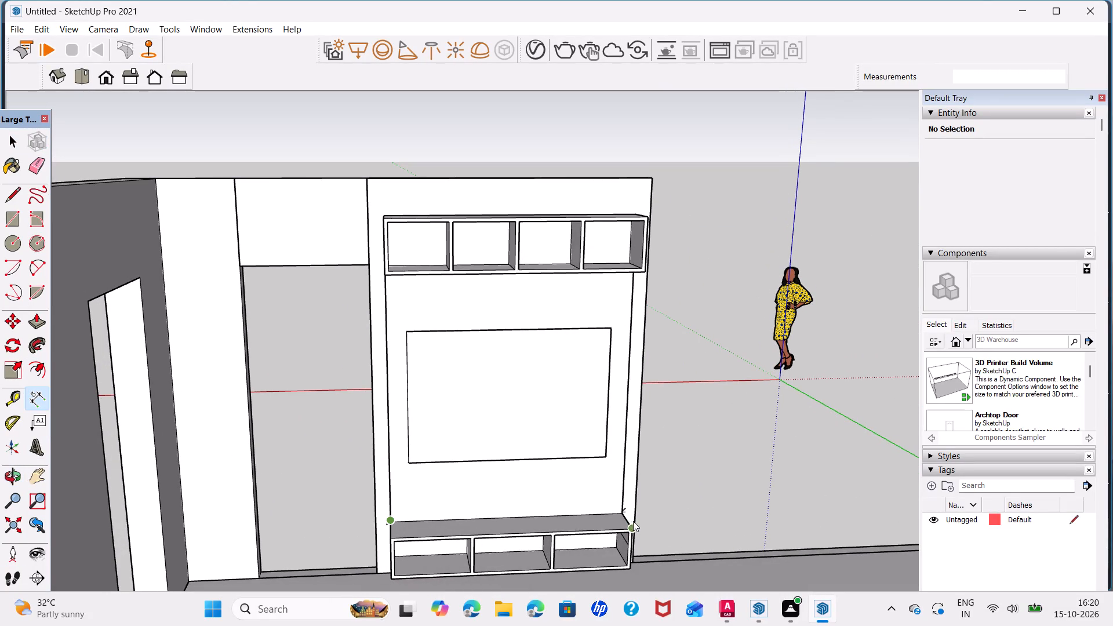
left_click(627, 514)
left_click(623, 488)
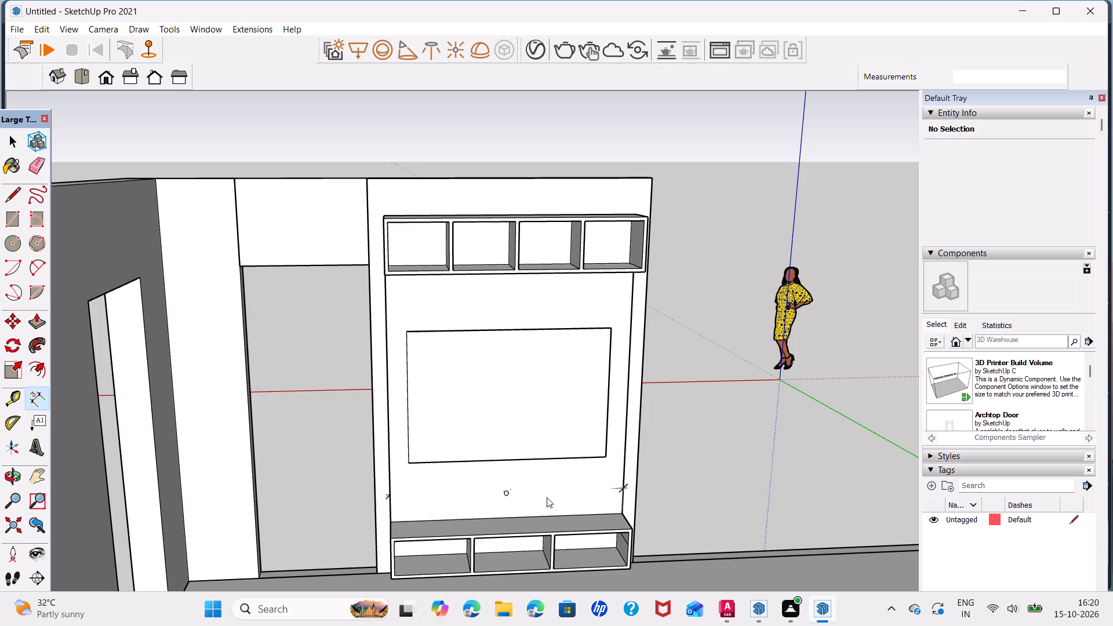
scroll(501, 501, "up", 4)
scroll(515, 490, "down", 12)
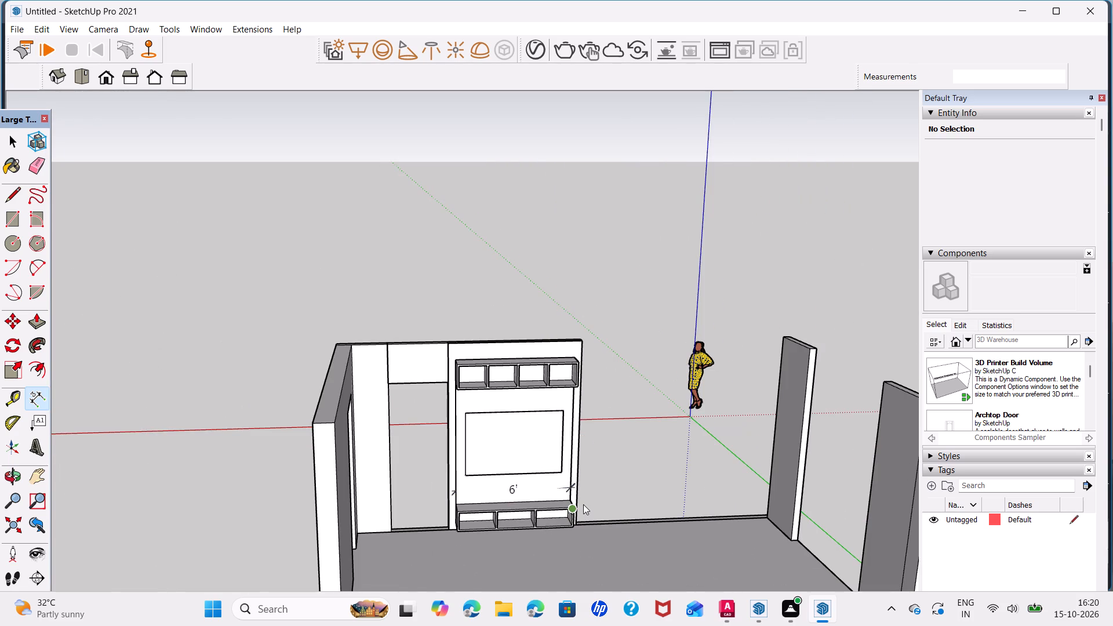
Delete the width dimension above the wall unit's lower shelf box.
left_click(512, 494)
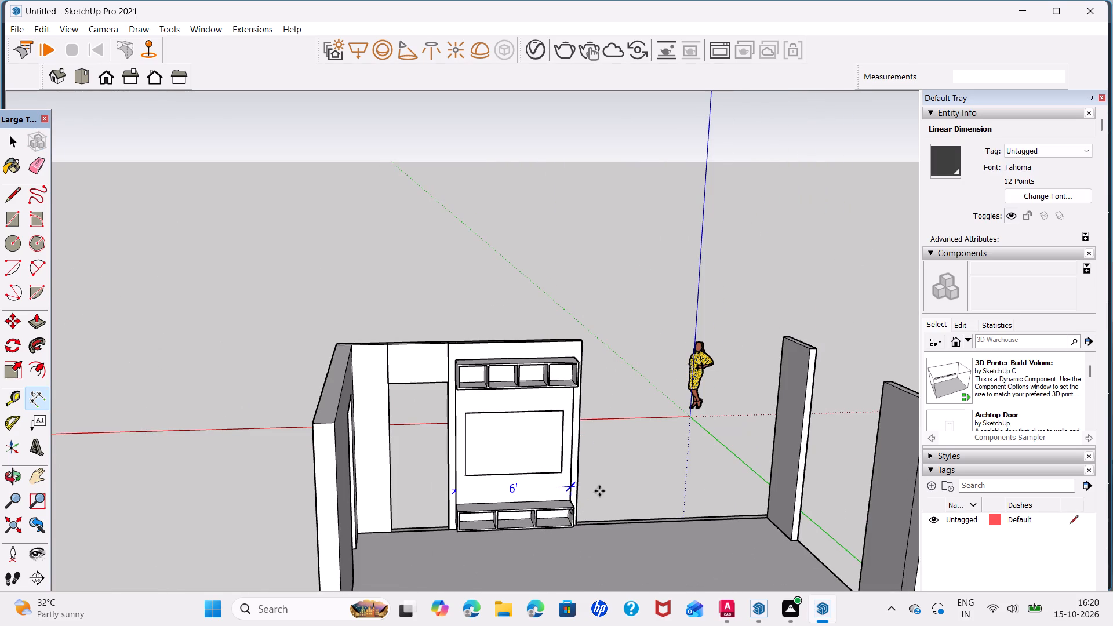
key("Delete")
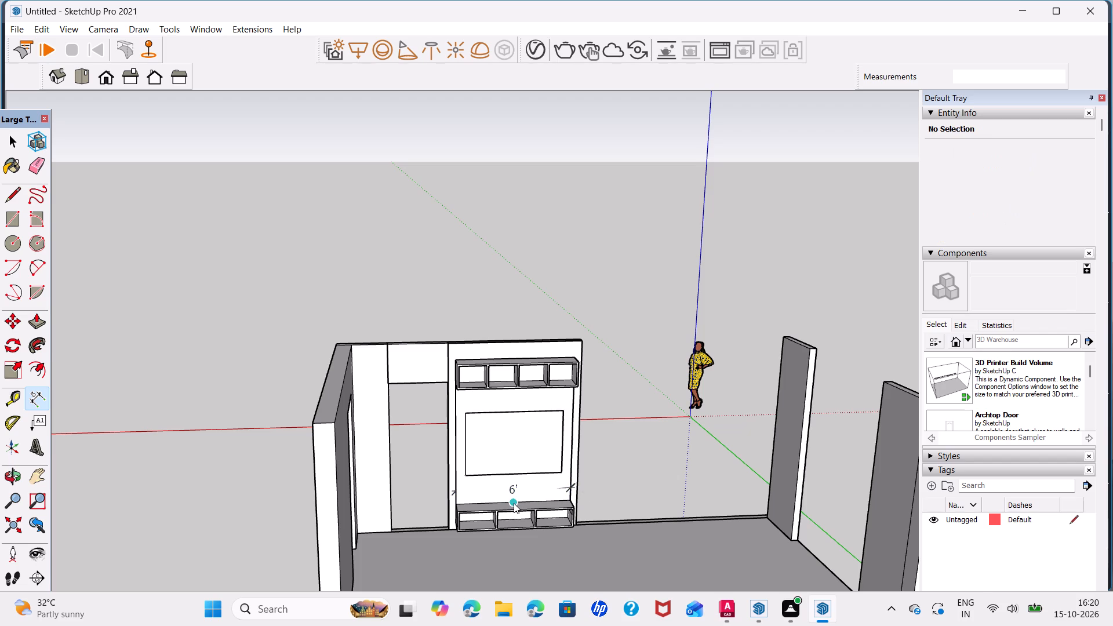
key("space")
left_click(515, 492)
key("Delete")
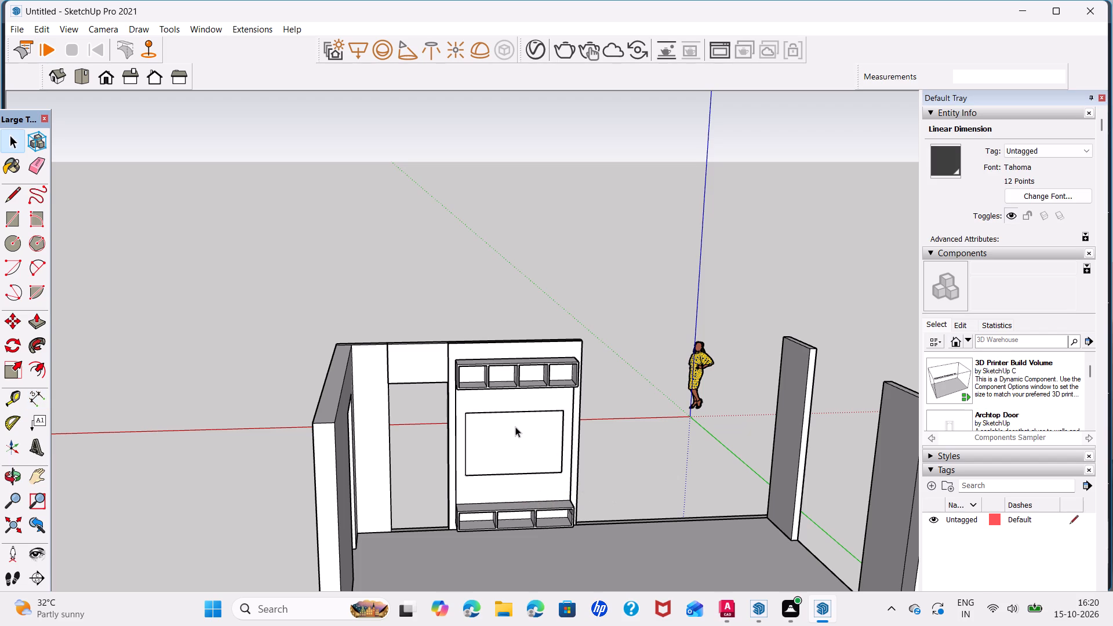
Delete the entire wall unit, including its shelf boxes, back panel and raised rectangle, from the wall beside the door opening.
triple_click(545, 372)
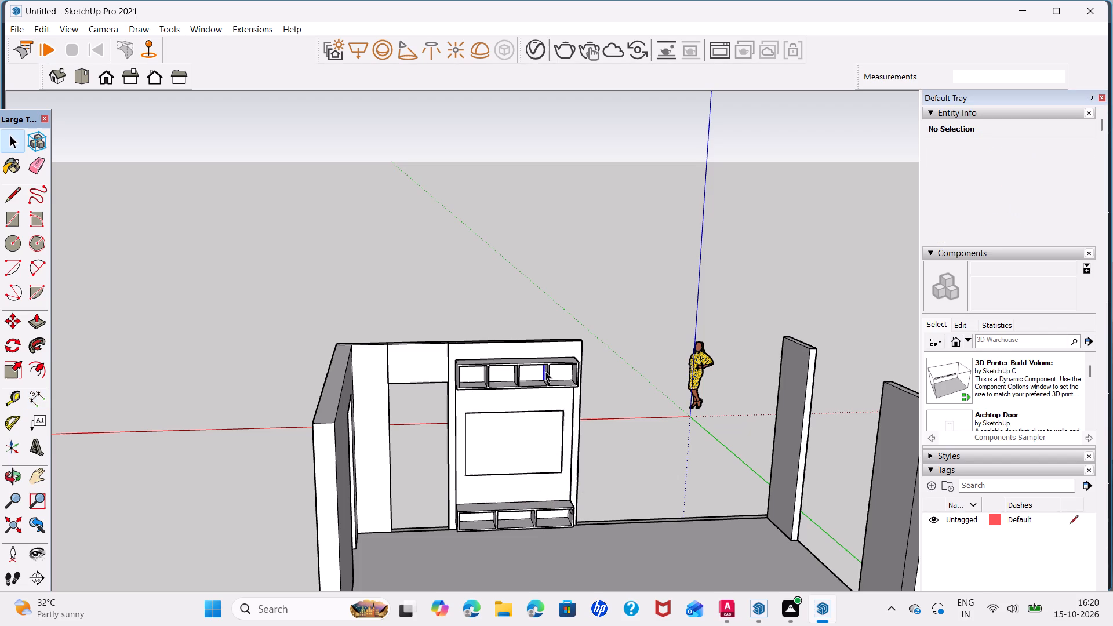
left_click(545, 372)
right_click(545, 372)
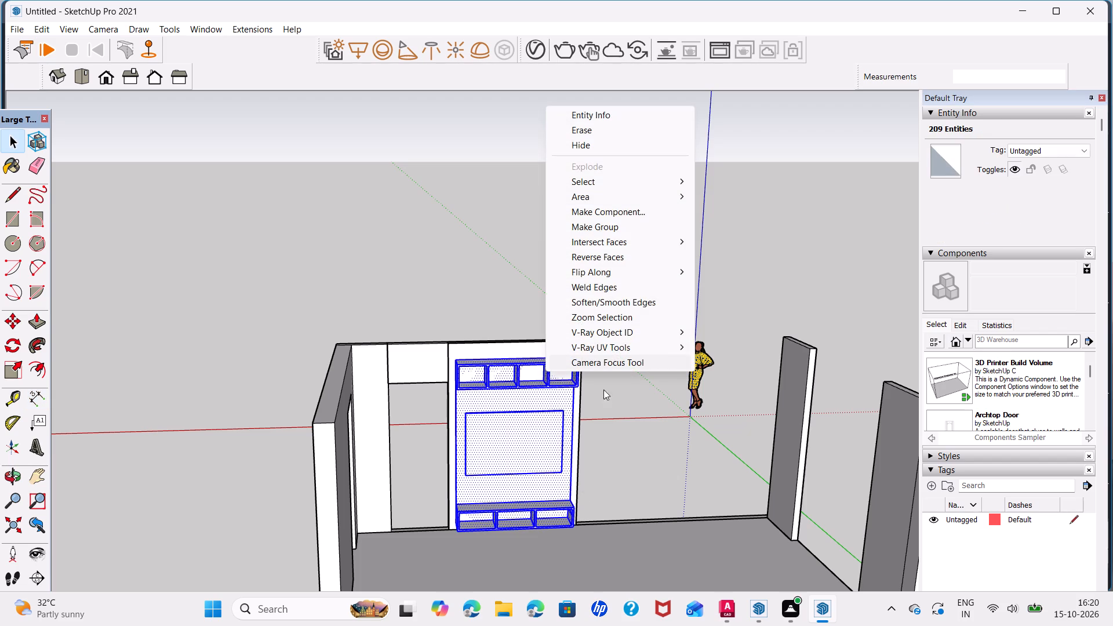
key("Delete")
left_click(638, 468)
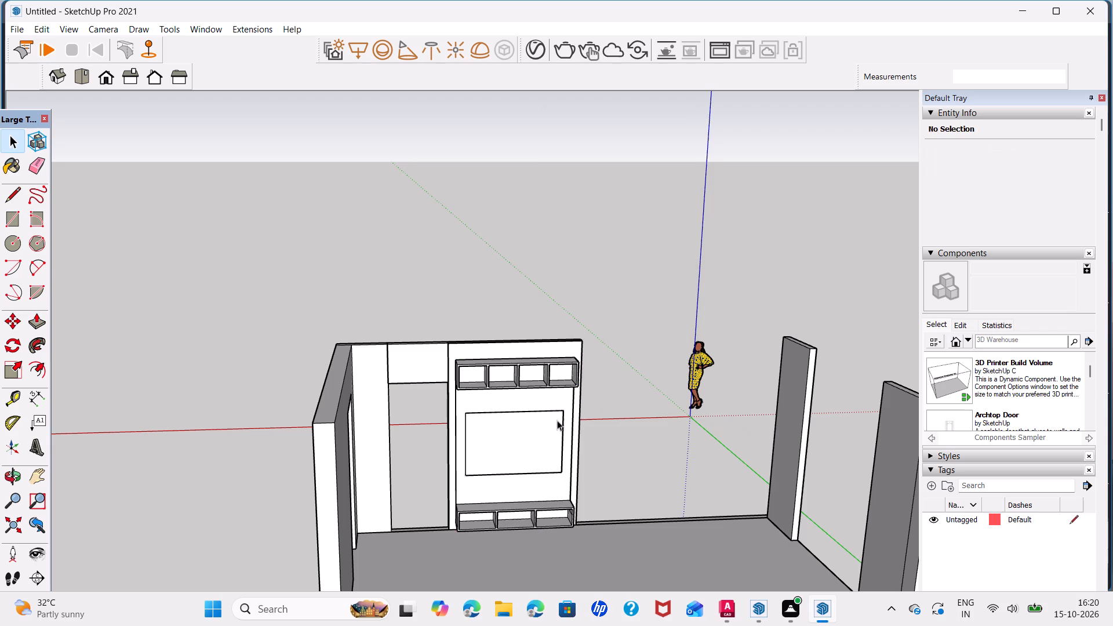
triple_click(557, 420)
key("Delete")
Draw a rectangle about 6' 9 1/8" by 10' over the wall face, from its upper corner by the lintel to its lower outer corner.
scroll(506, 433, "down", 2)
middle_click_drag(505, 443, 494, 438)
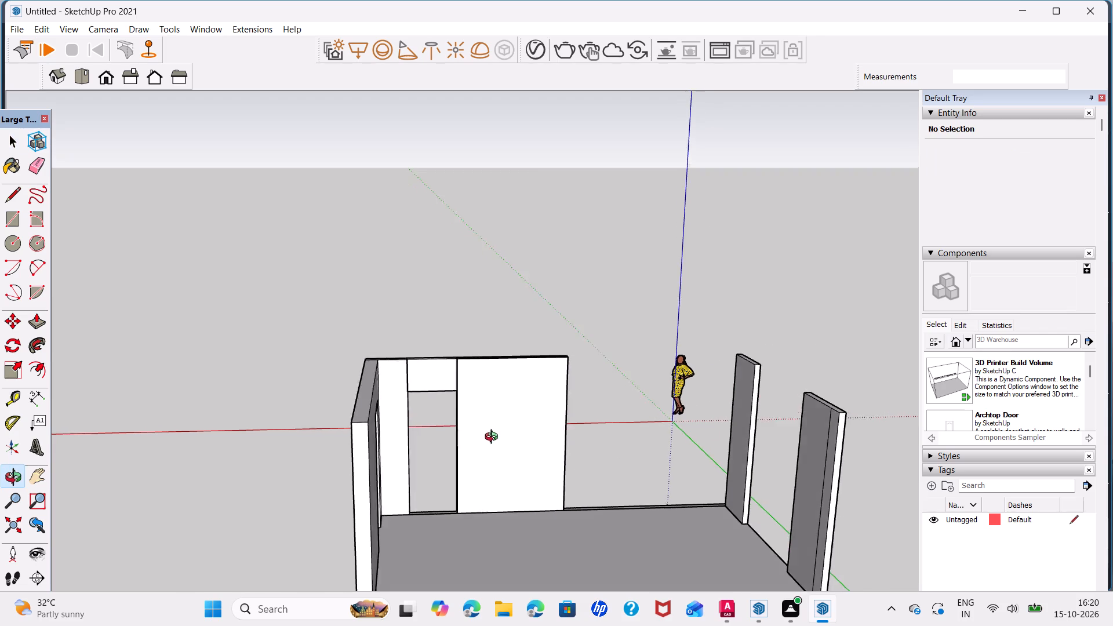
middle_click_drag(494, 438, 468, 397)
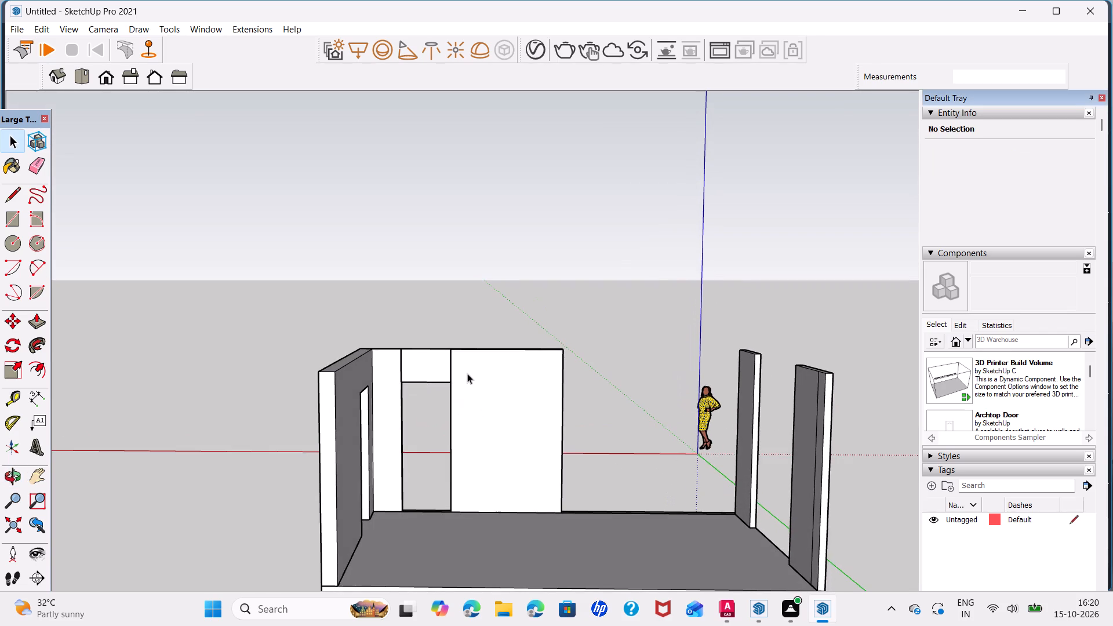
scroll(469, 409, "up", 1)
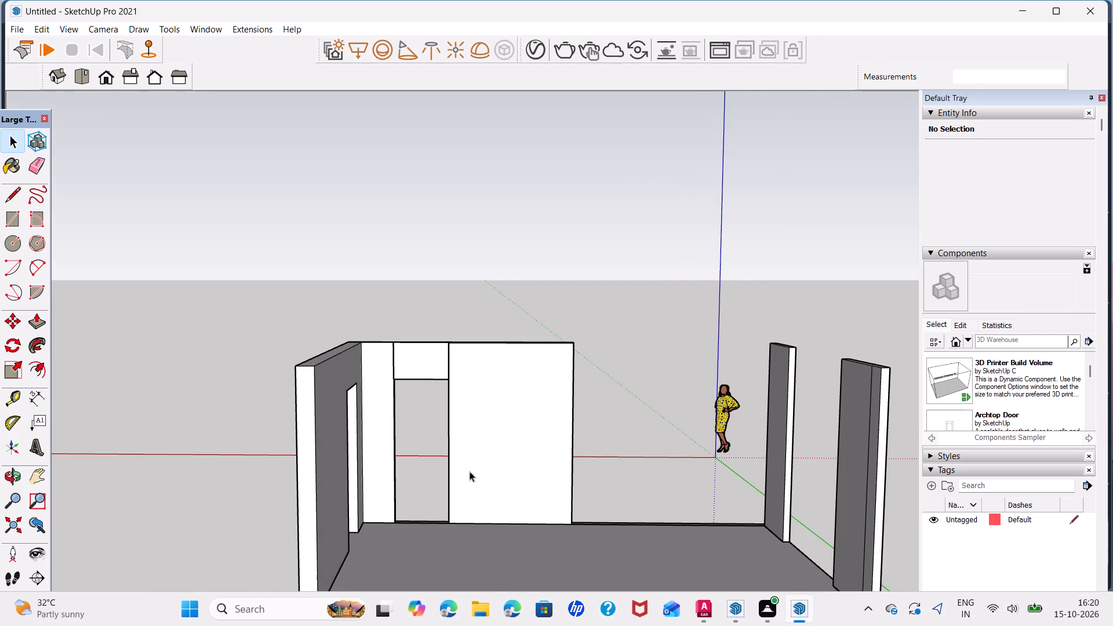
middle_click_drag(555, 497, 558, 460)
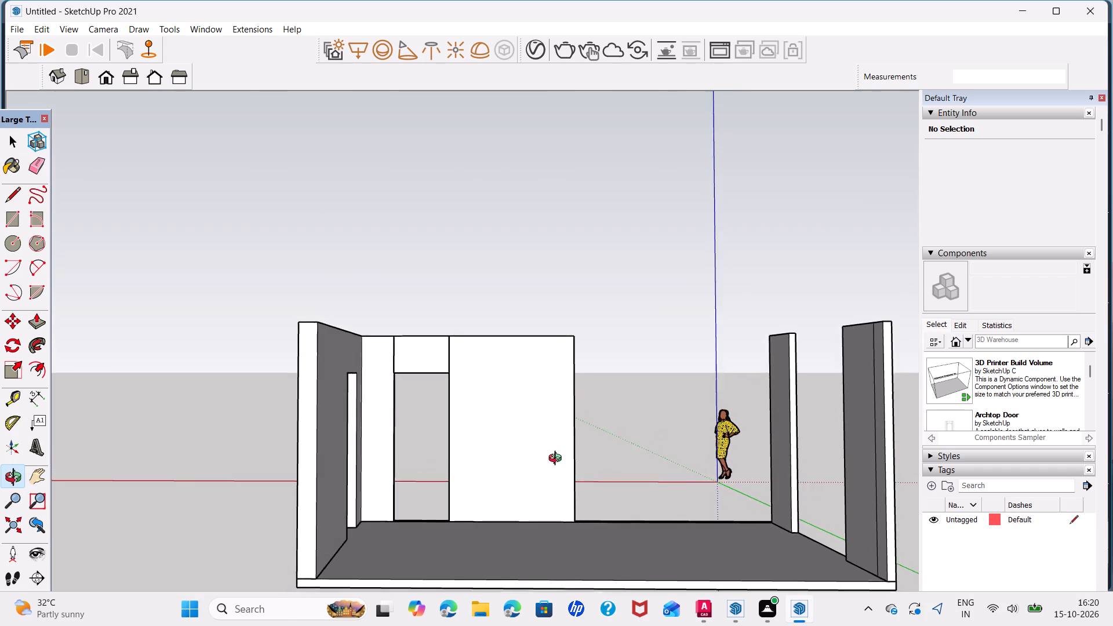
middle_click_drag(558, 460, 556, 457)
scroll(454, 508, "up", 1)
middle_click_drag(483, 485, 490, 489)
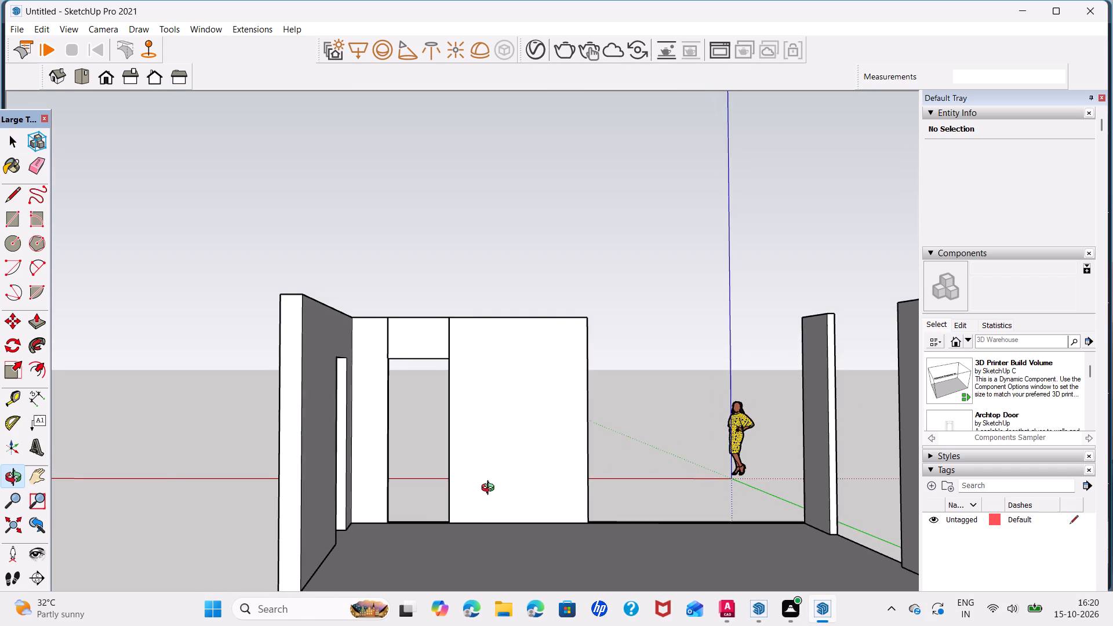
middle_click_drag(490, 489, 492, 490)
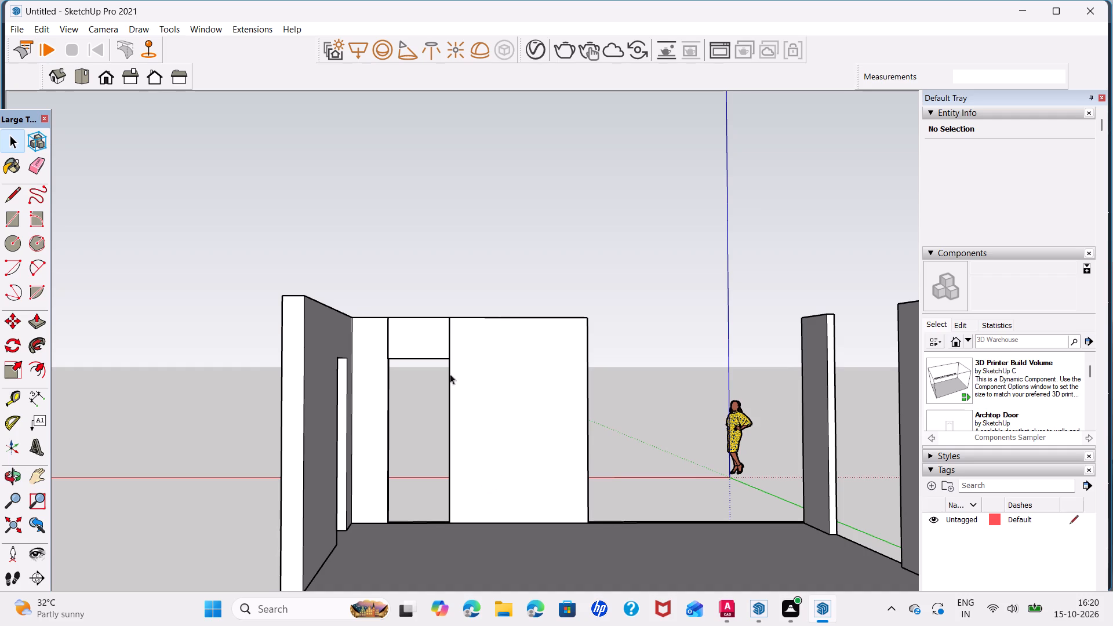
scroll(466, 325, "up", 4)
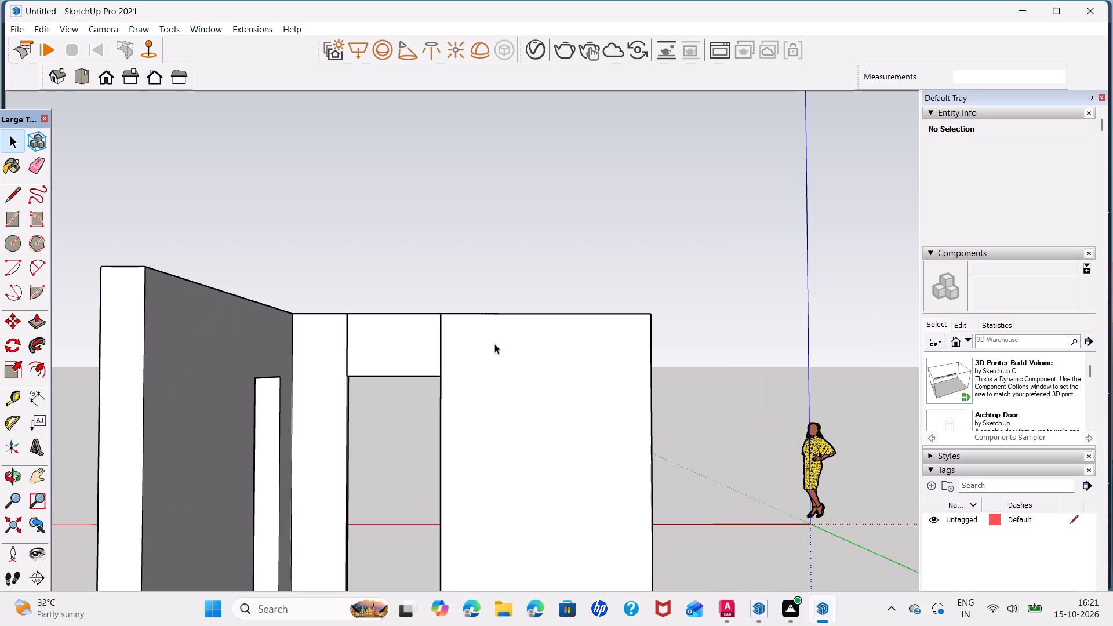
middle_click_drag(505, 350, 469, 313)
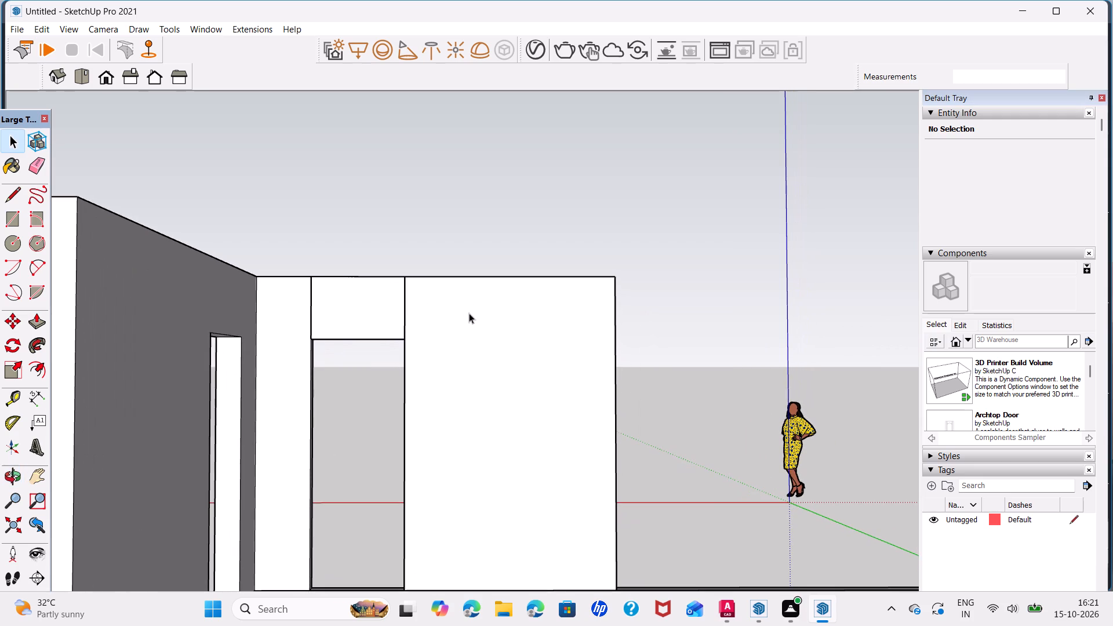
key("r")
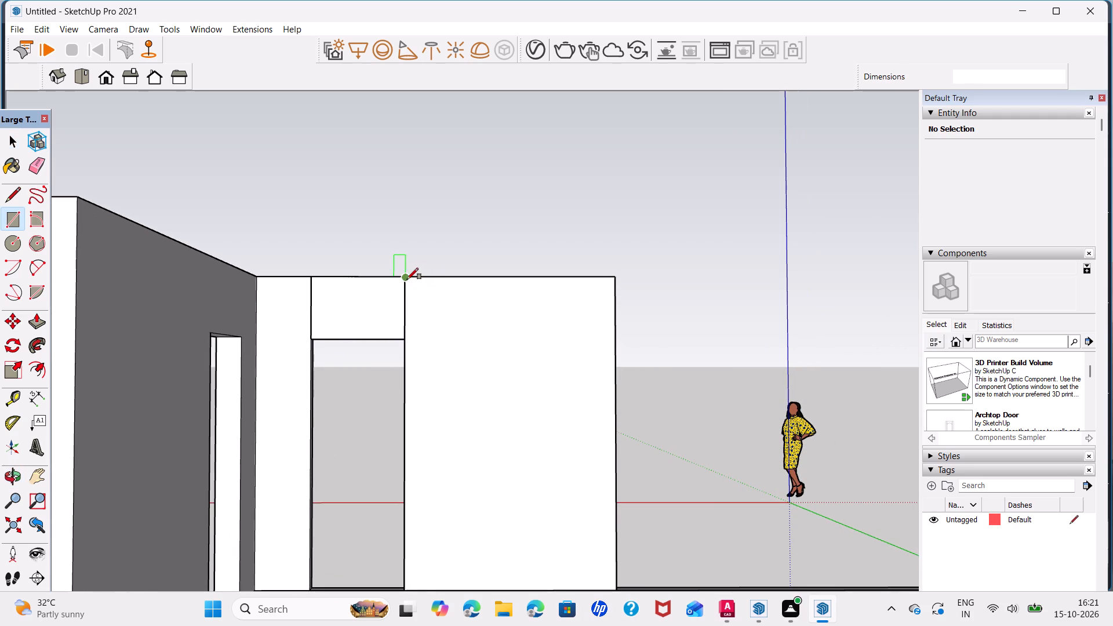
left_click(407, 279)
scroll(588, 454, "down", 3)
middle_click_drag(588, 454, 579, 438)
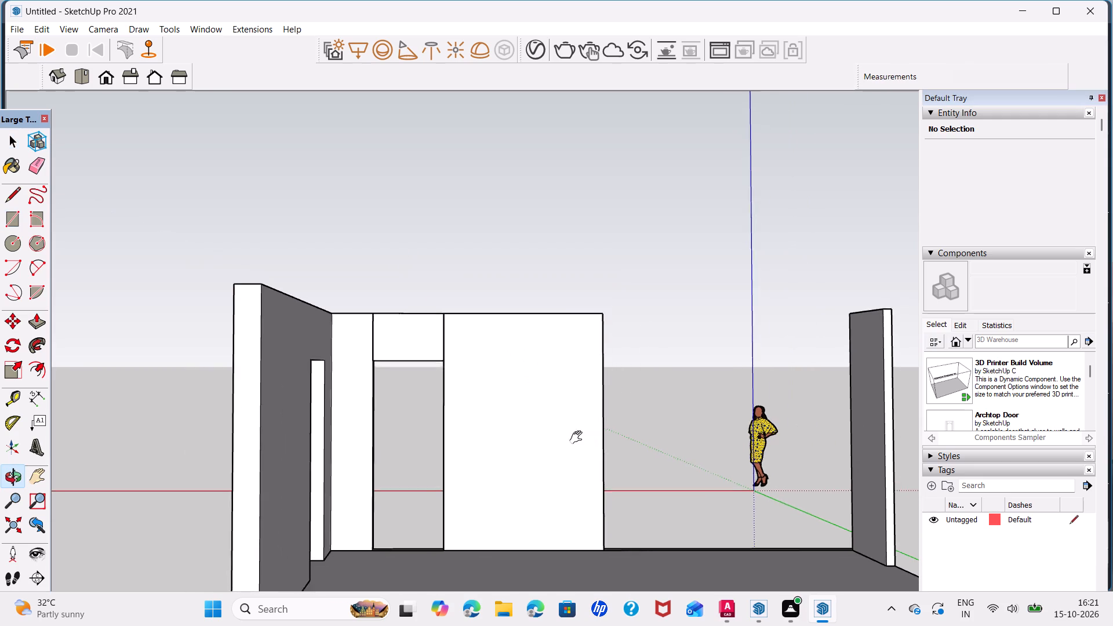
middle_click_drag(579, 438, 567, 411)
left_click(588, 512)
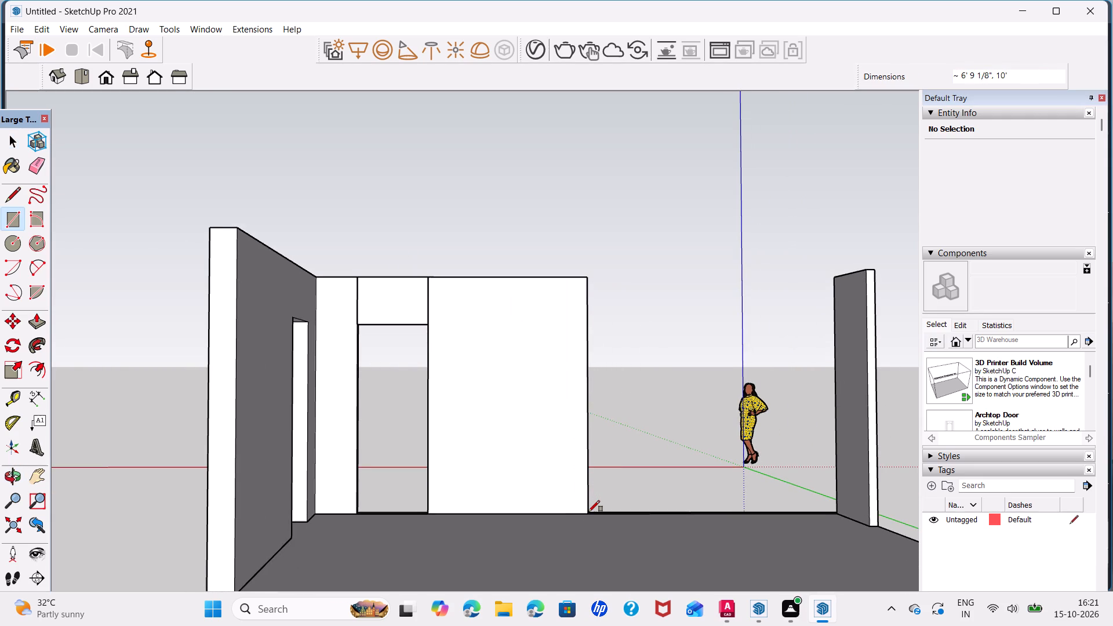
key("space")
Copy the door opening's 8' vertical edge 6' 9" along the wall's base and divide the distance into 50 equally spaced copies.
scroll(443, 466, "up", 4)
left_click(418, 506)
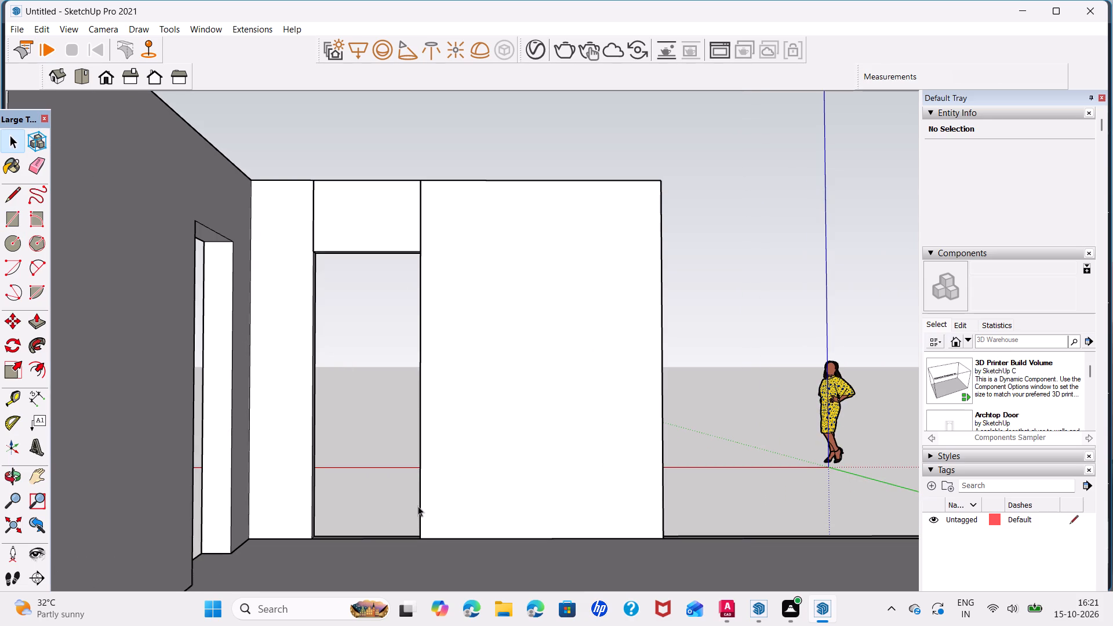
left_click(419, 512)
left_click(422, 514)
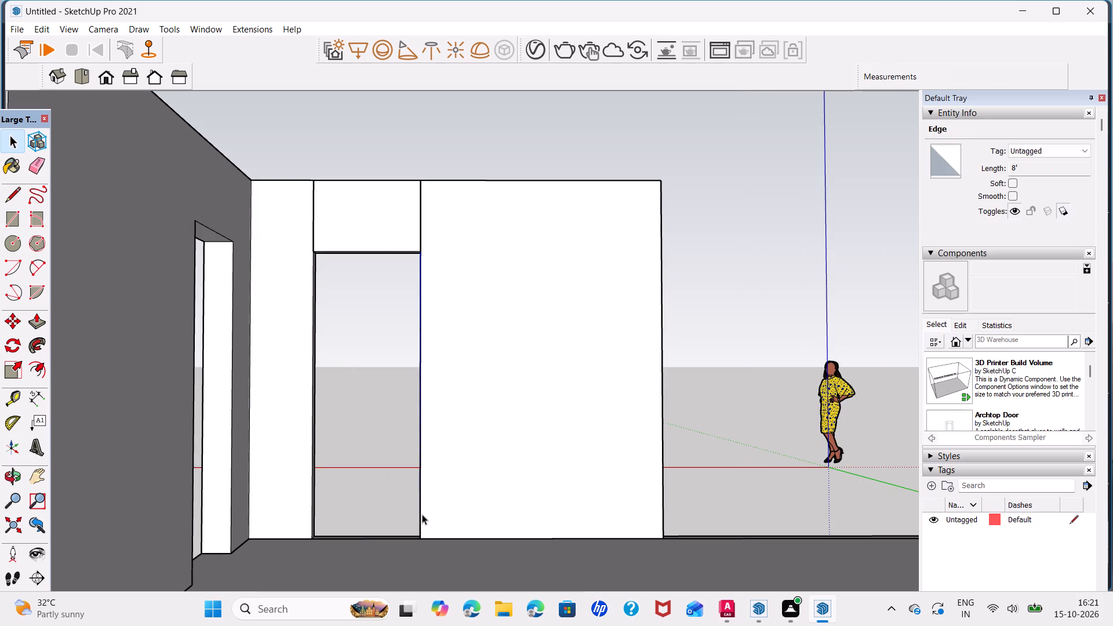
key("m")
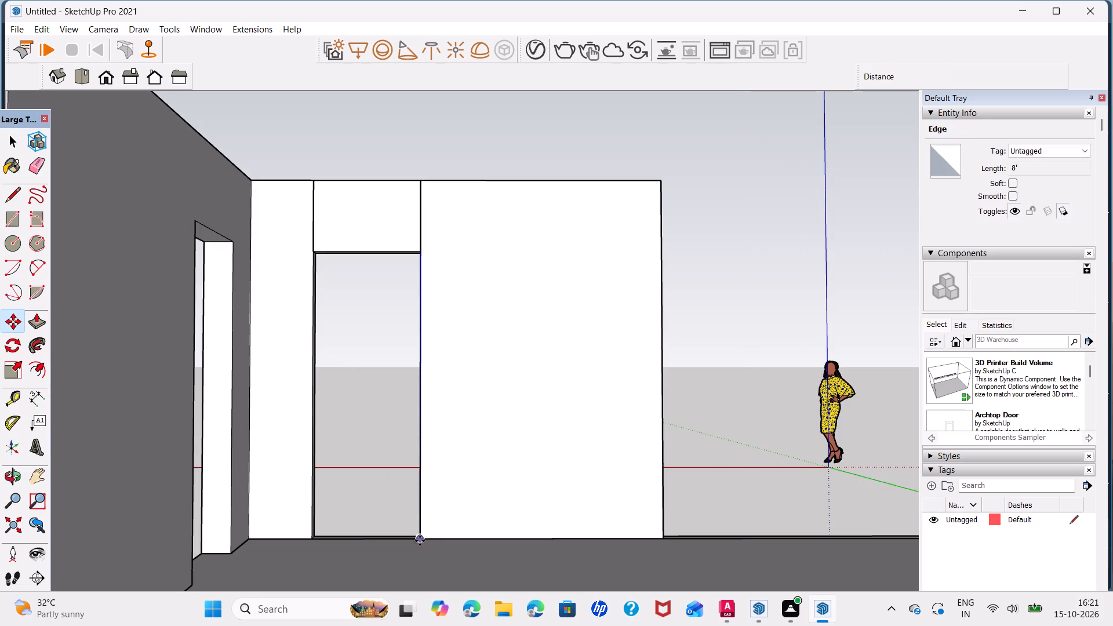
left_click(420, 541)
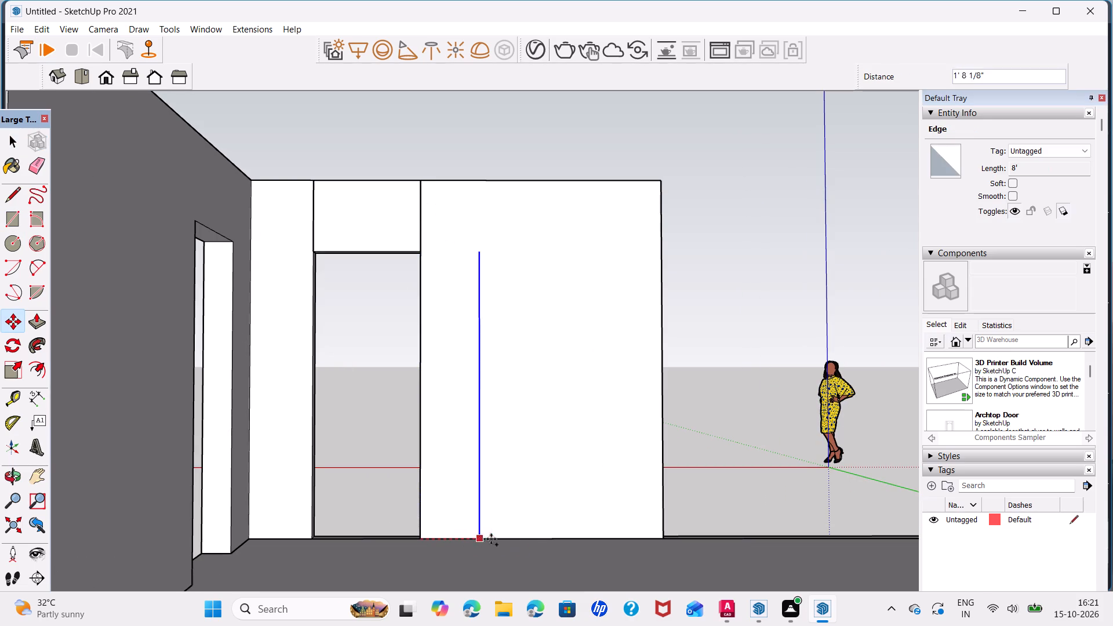
left_click(656, 538)
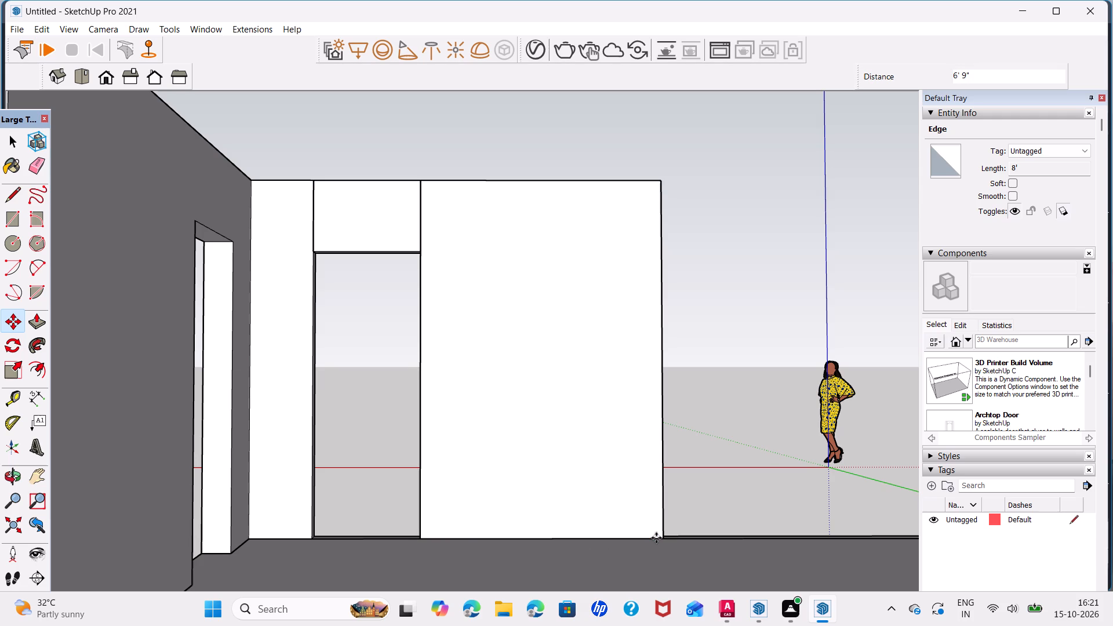
key("slash")
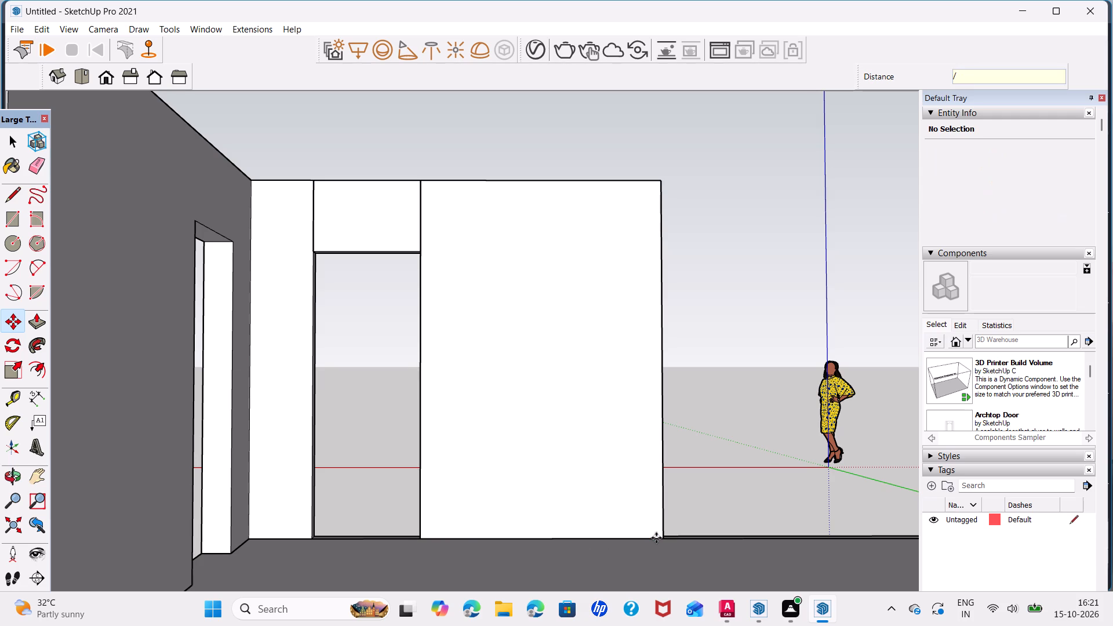
type("50")
key("Return")
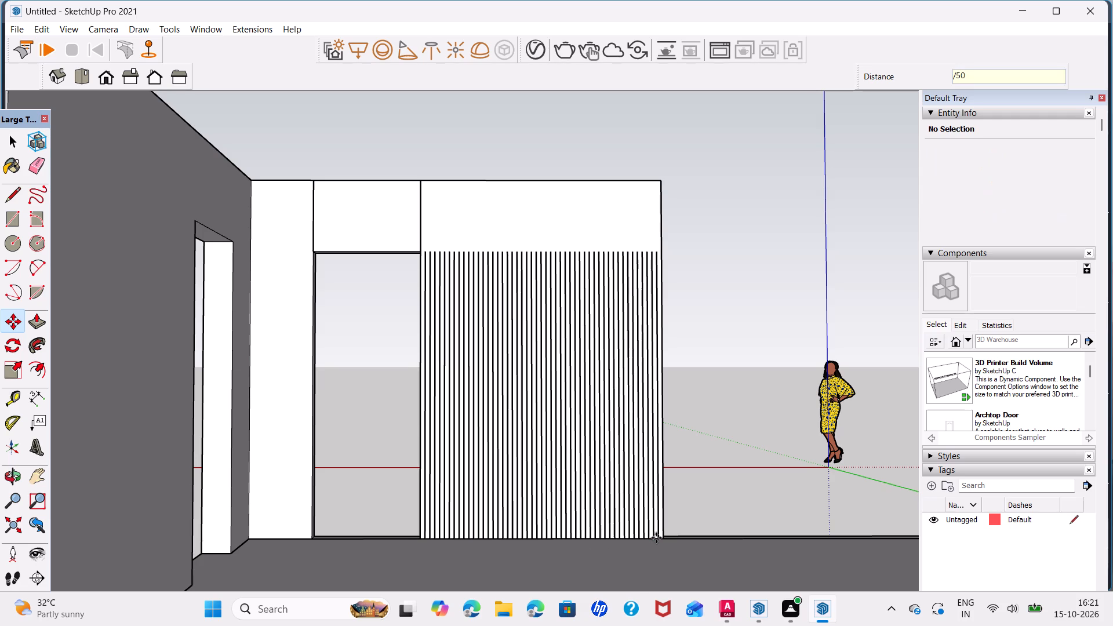
key("space")
Delete the vertical line closest to the door opening.
scroll(440, 267, "up", 5)
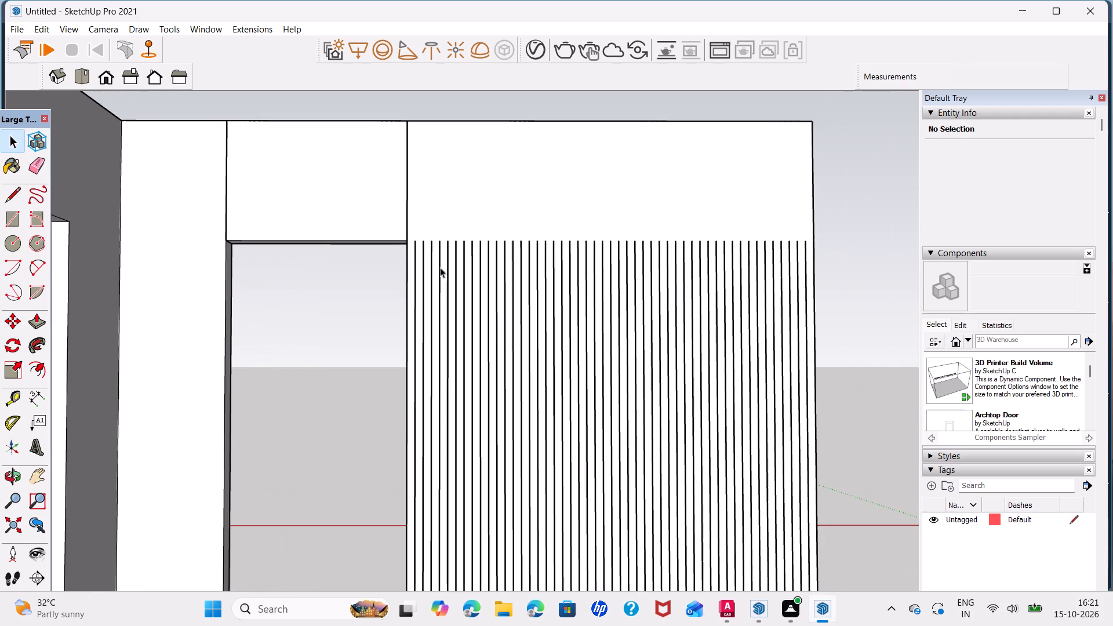
middle_click_drag(524, 223, 523, 344)
scroll(415, 367, "up", 6)
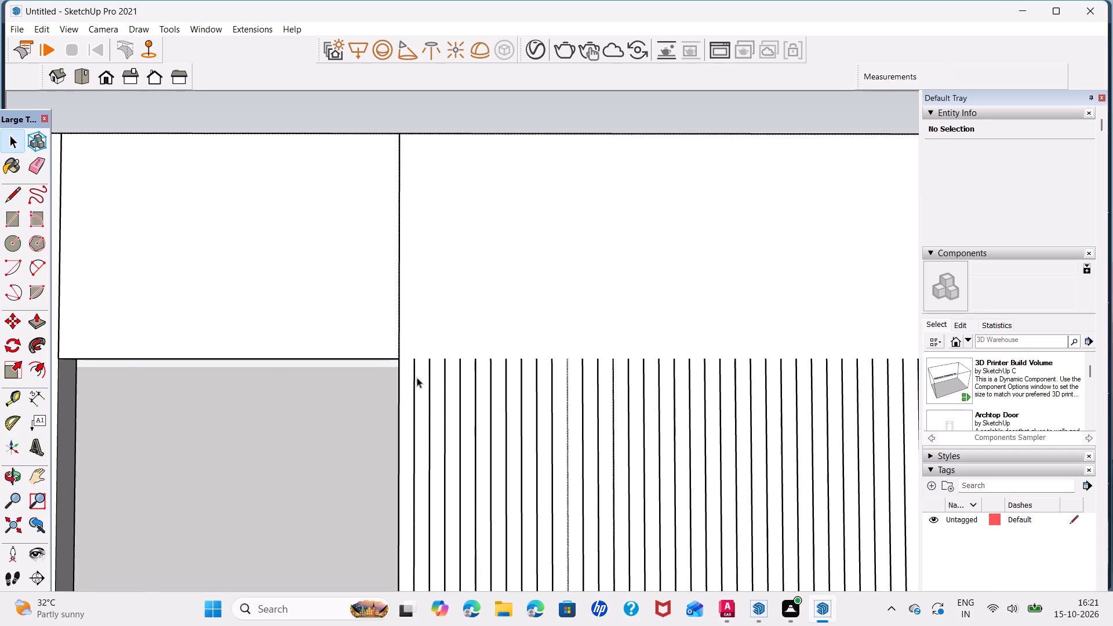
left_click(416, 378)
key("Delete")
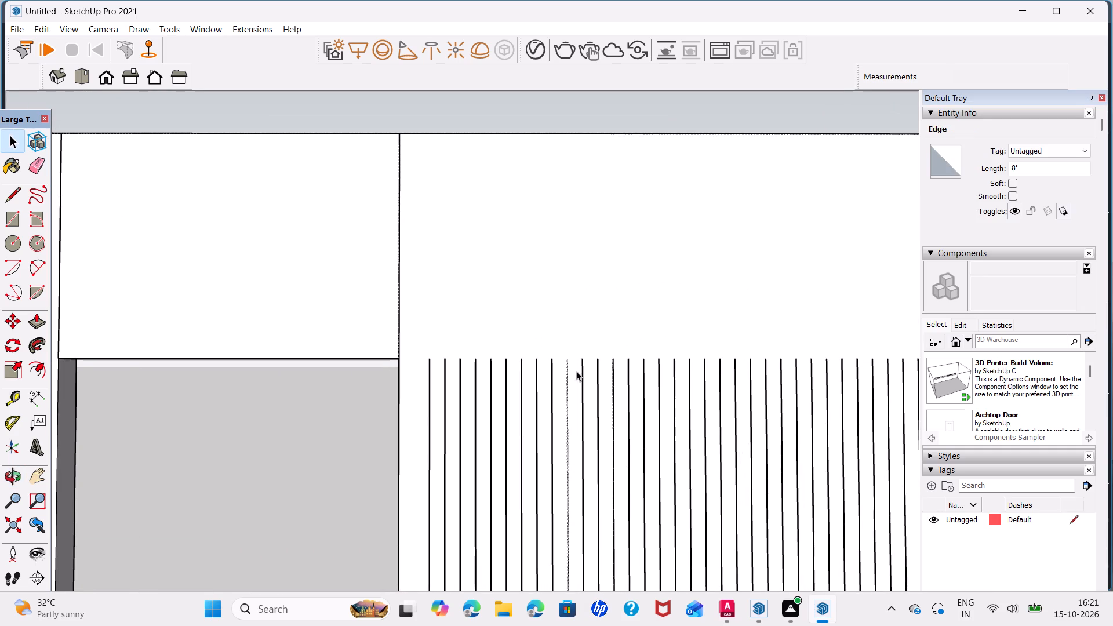
Delete the vertical line closest to the wall's outer edge.
scroll(639, 358, "down", 6)
middle_click_drag(710, 345, 542, 300, "shift")
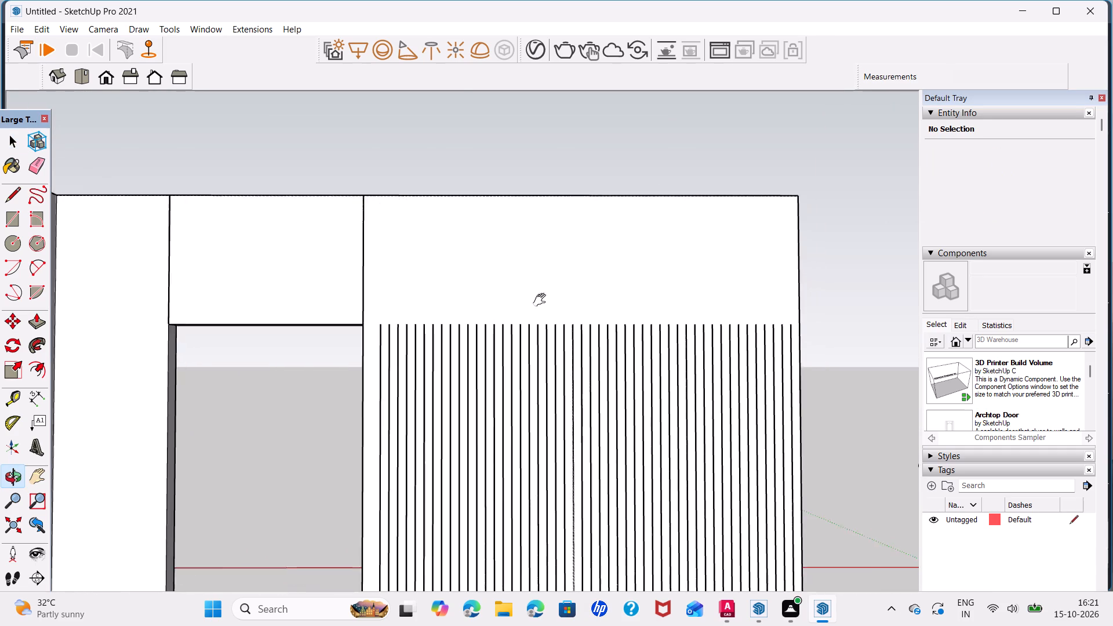
middle_click_drag(542, 300, 500, 264, "shift")
left_click(717, 307)
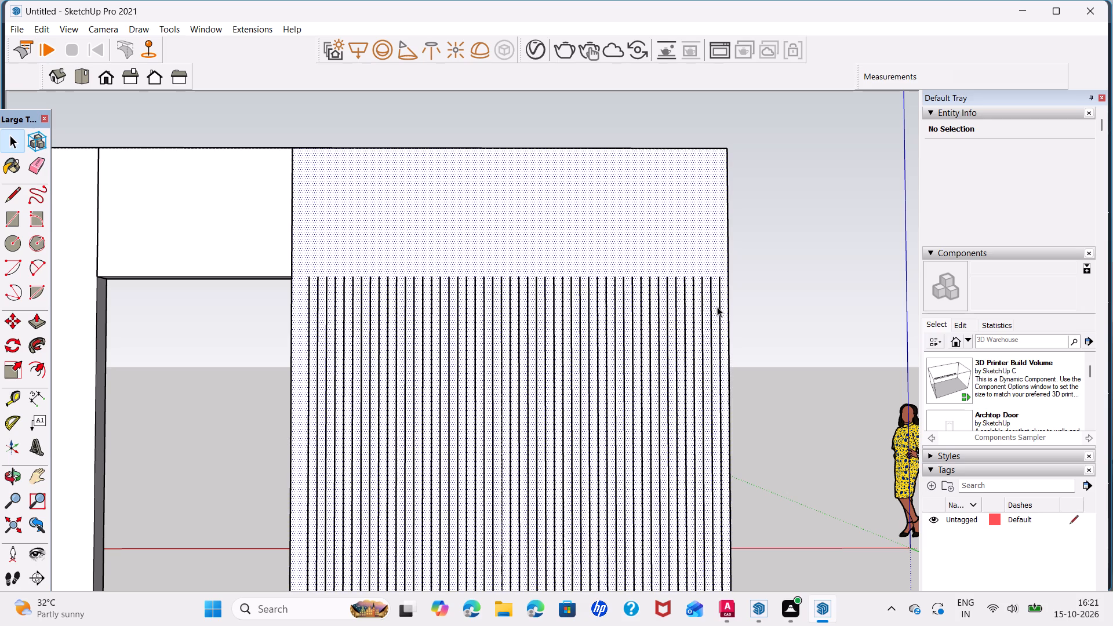
left_click(717, 307)
left_click(721, 309)
key("Delete")
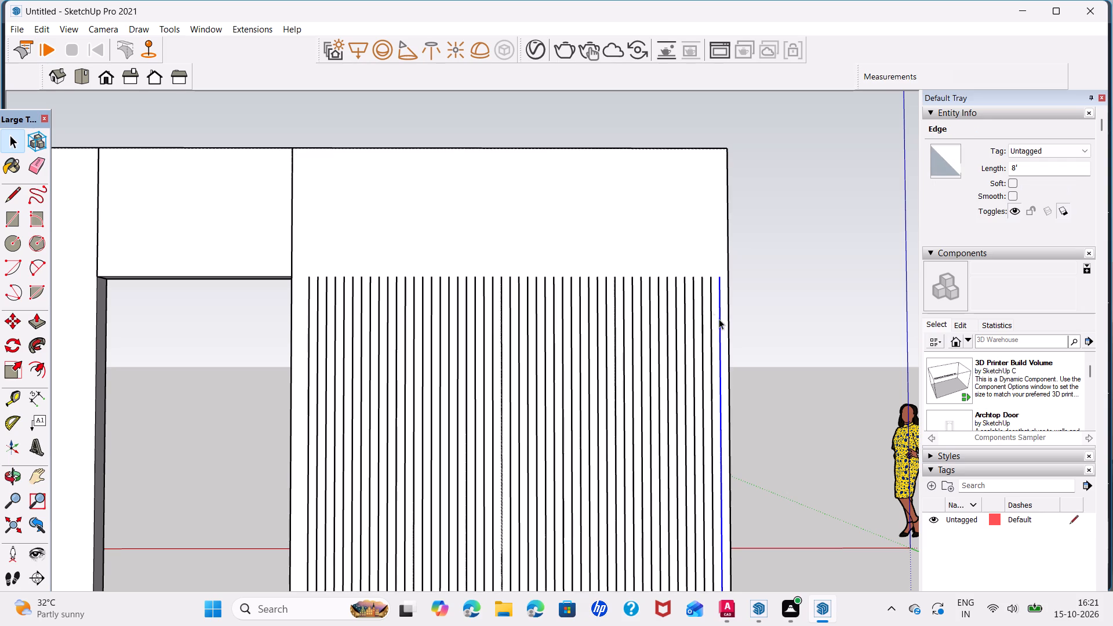
Draw 2' vertical lines extending the four slat lines nearest the wall's outer edge up to the wall's top edge.
key("l")
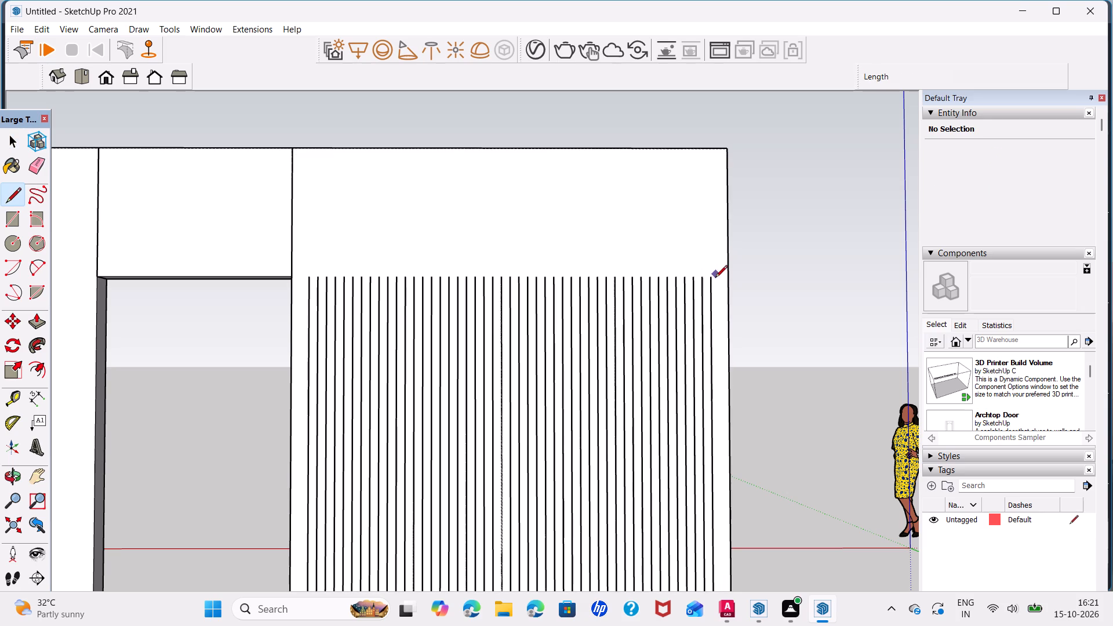
left_click(715, 279)
left_click(714, 147)
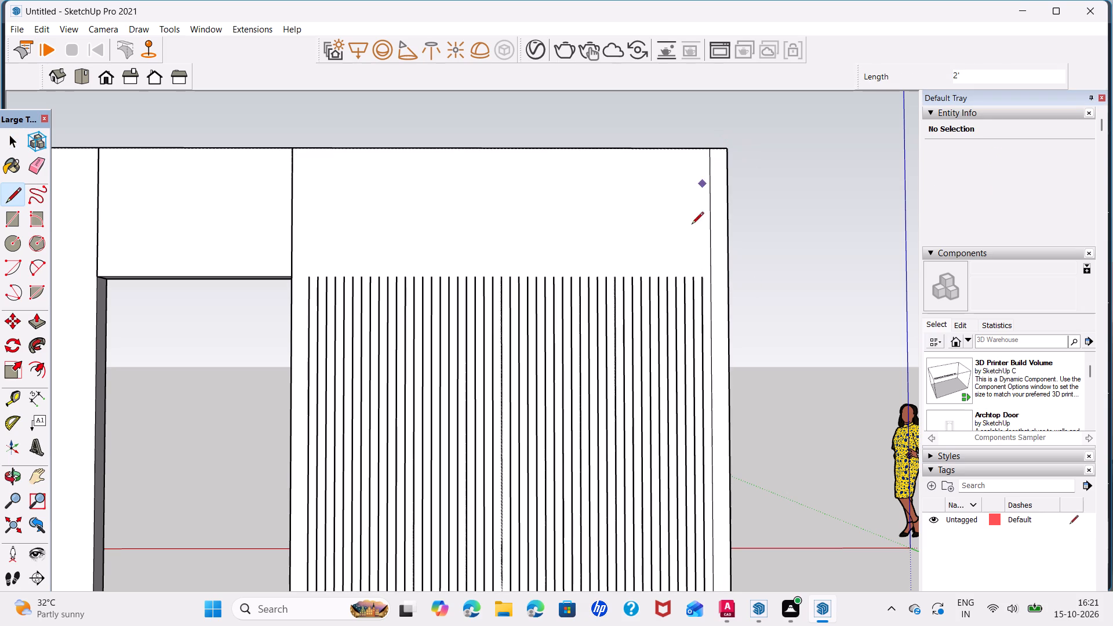
left_click(700, 274)
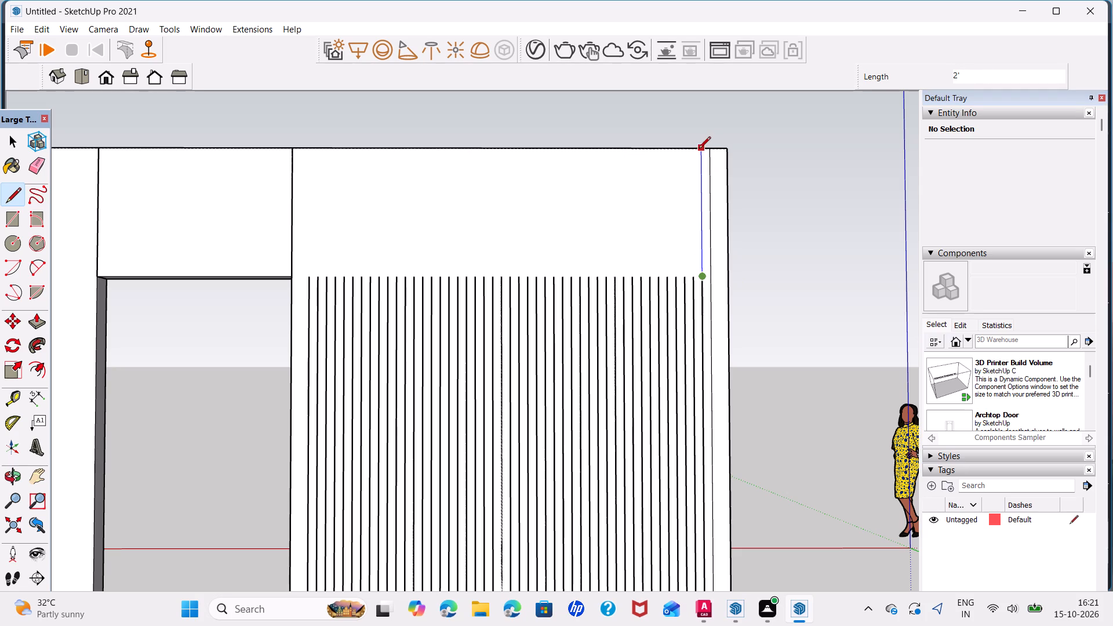
left_click(699, 150)
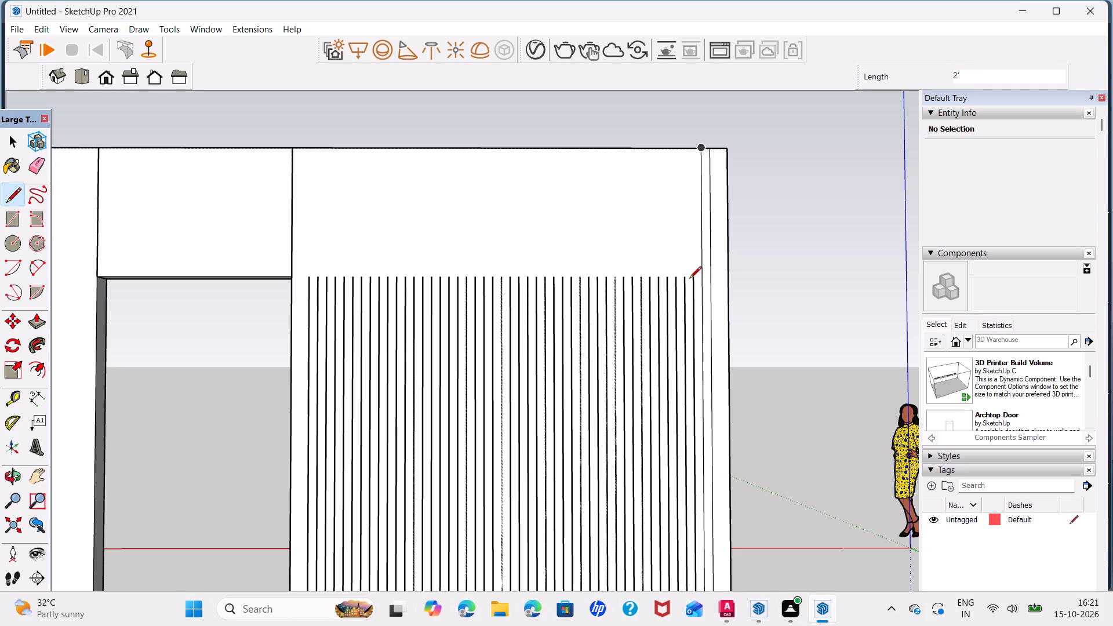
left_click(693, 280)
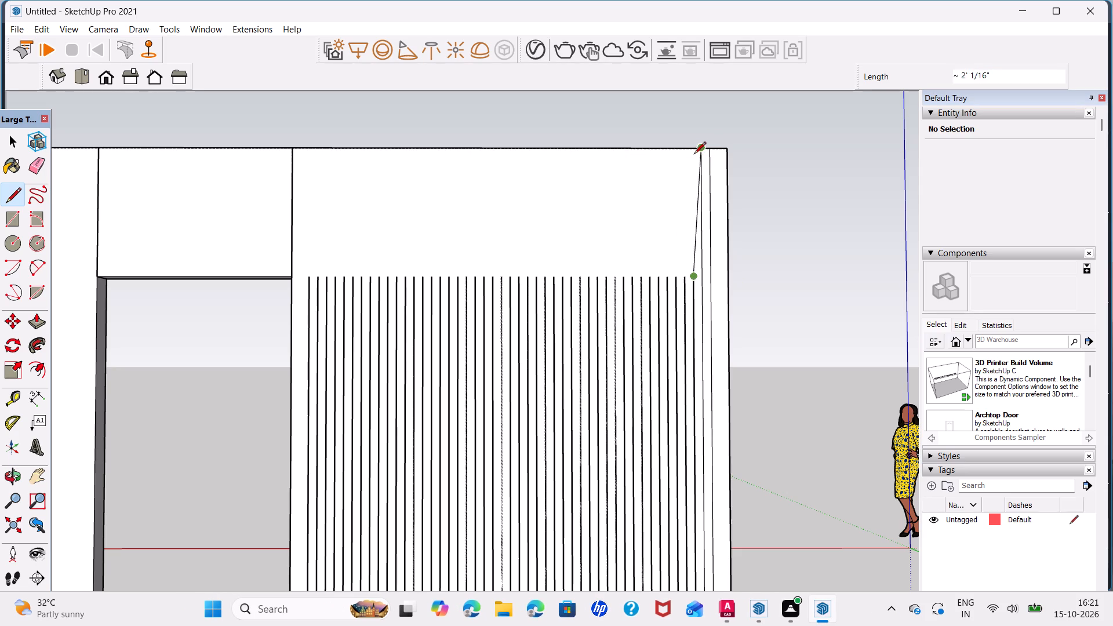
left_click(689, 151)
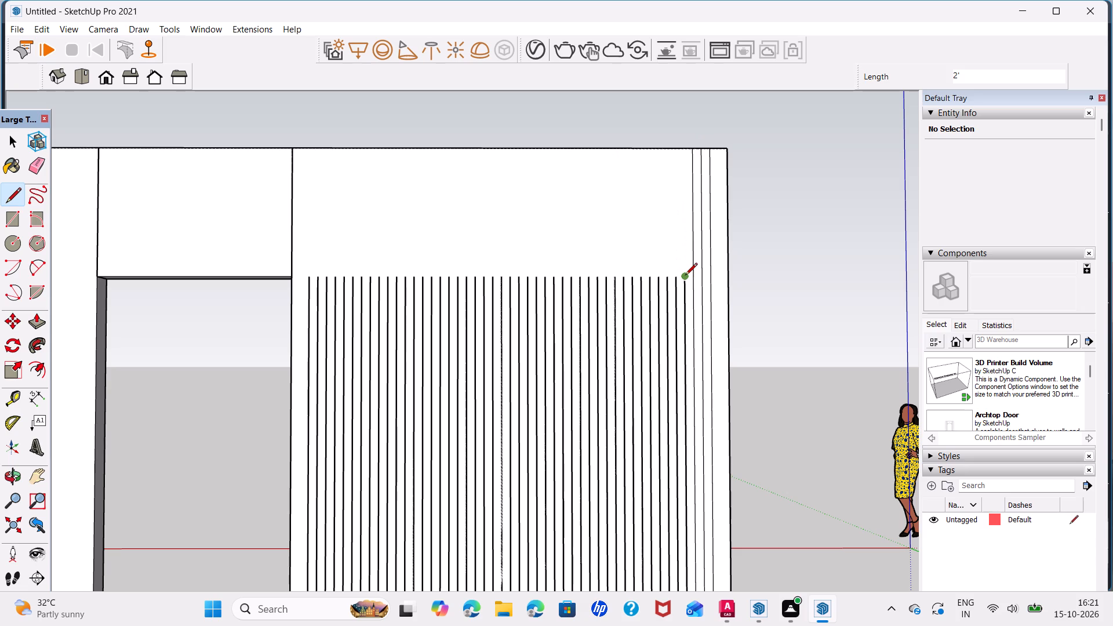
left_click(685, 276)
left_click(680, 148)
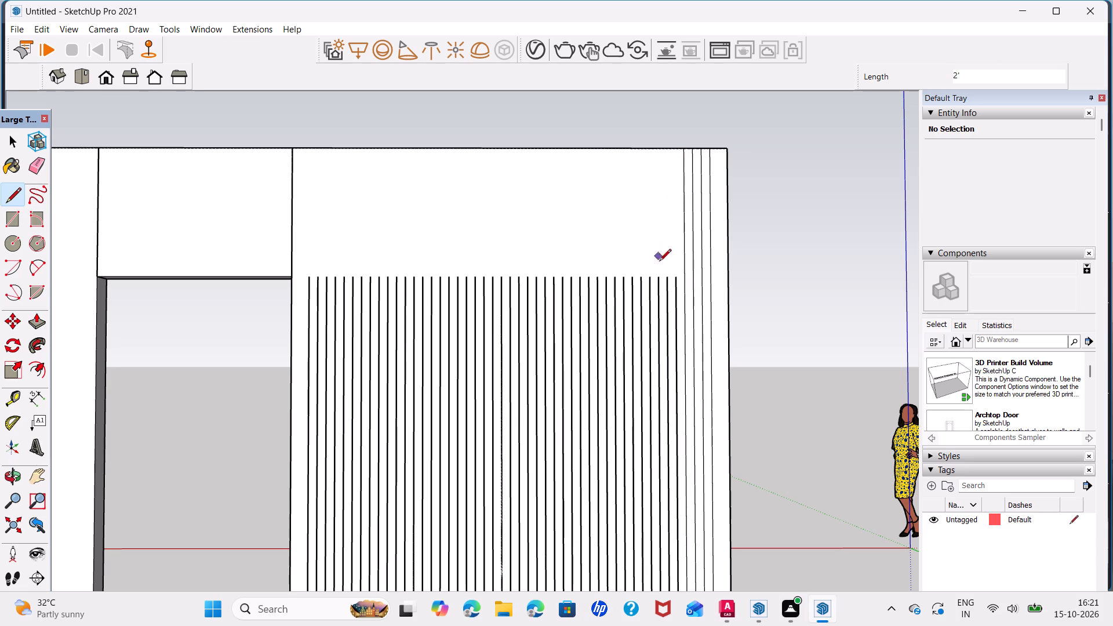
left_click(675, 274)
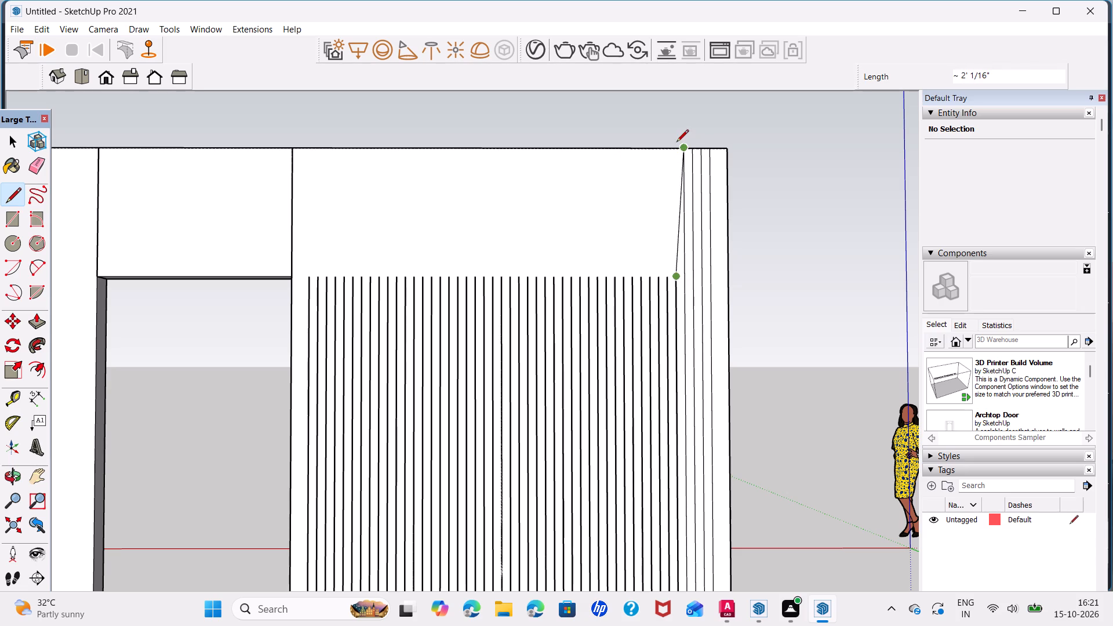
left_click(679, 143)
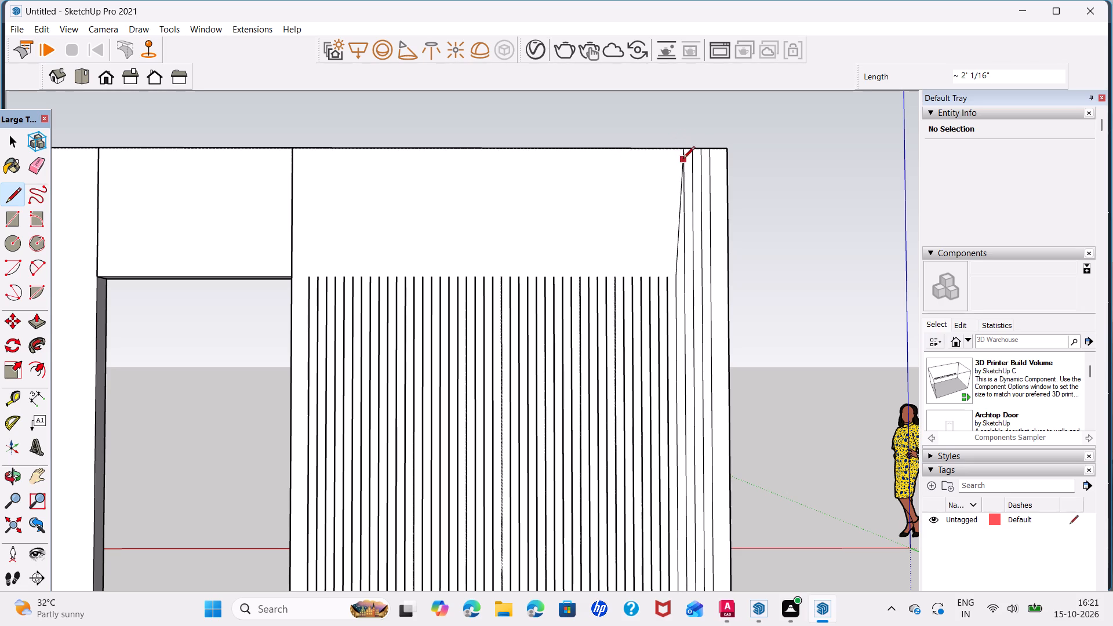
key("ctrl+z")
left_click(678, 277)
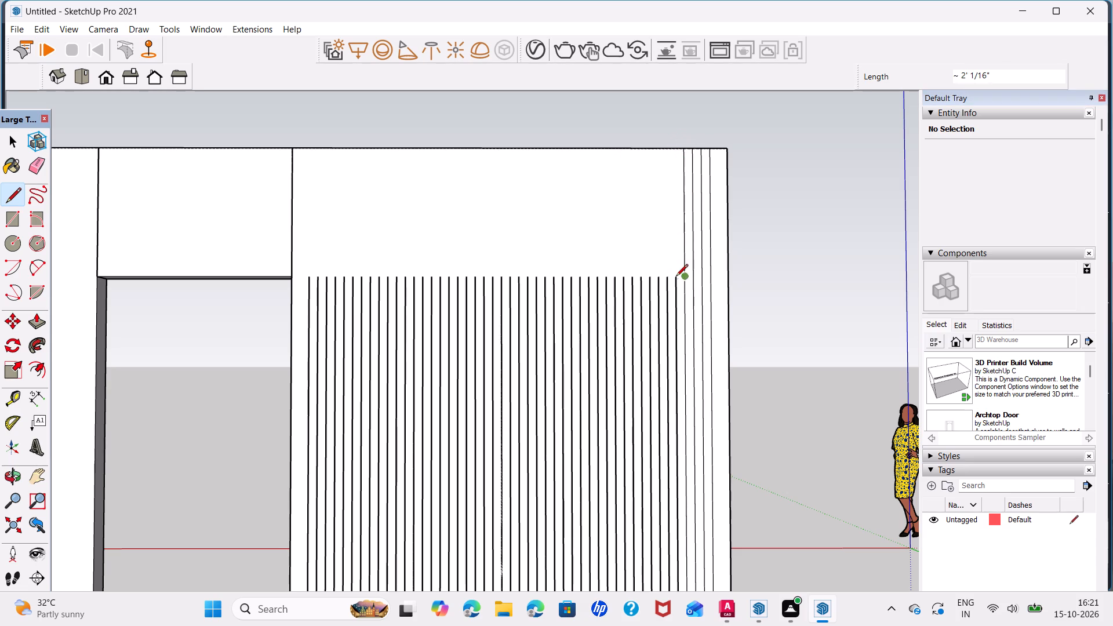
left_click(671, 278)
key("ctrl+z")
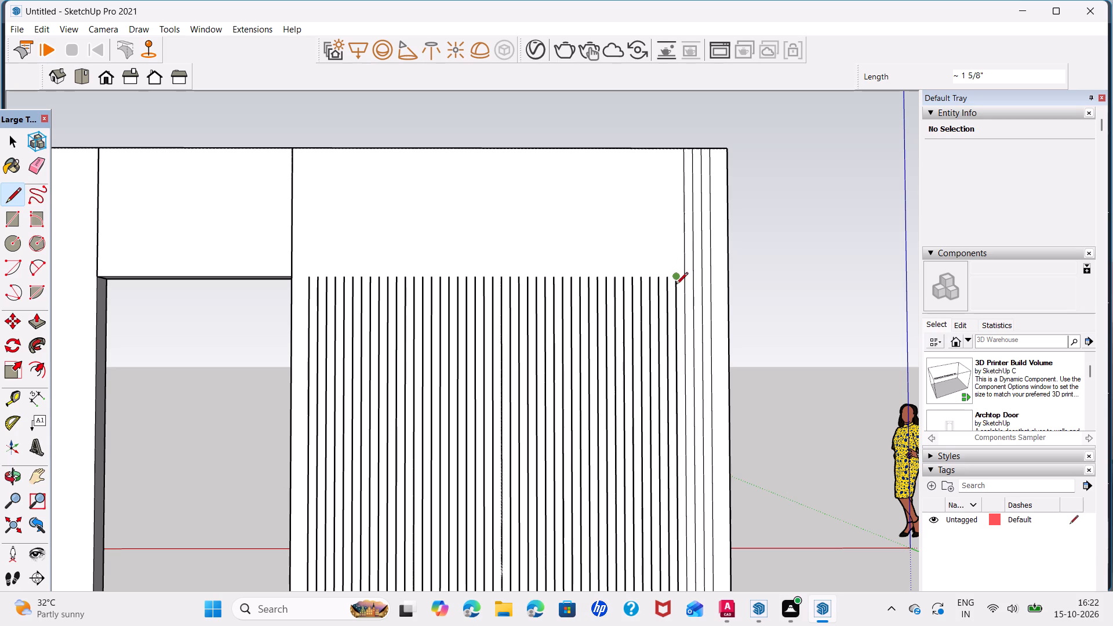
Extend the next six slat lines toward the door opening with 2' vertical lines up to the wall's top edge.
left_click(676, 274)
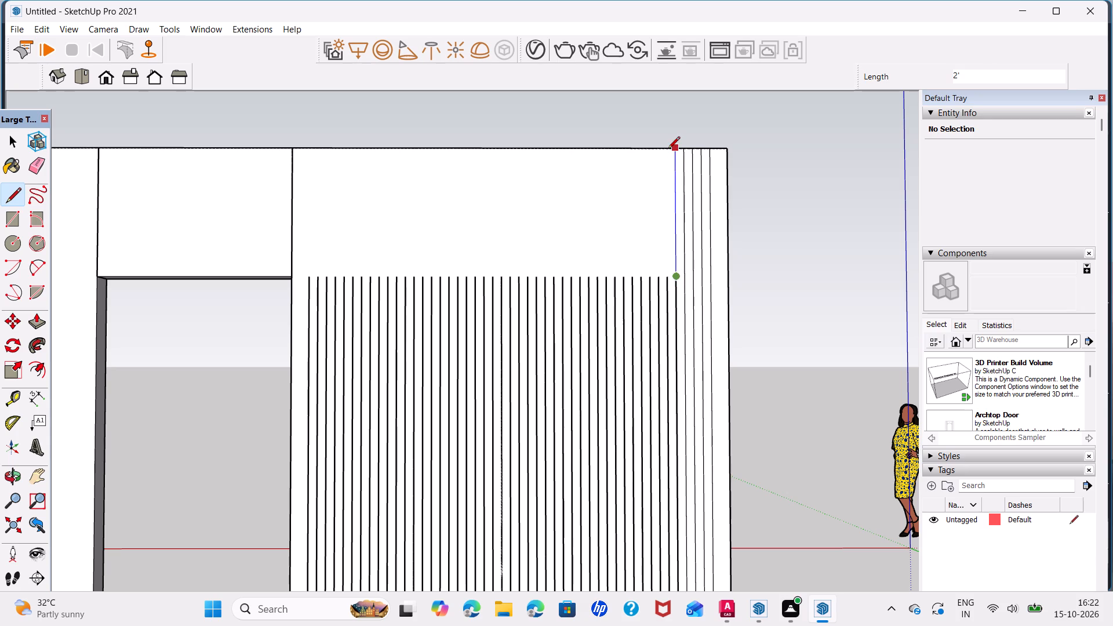
left_click(668, 148)
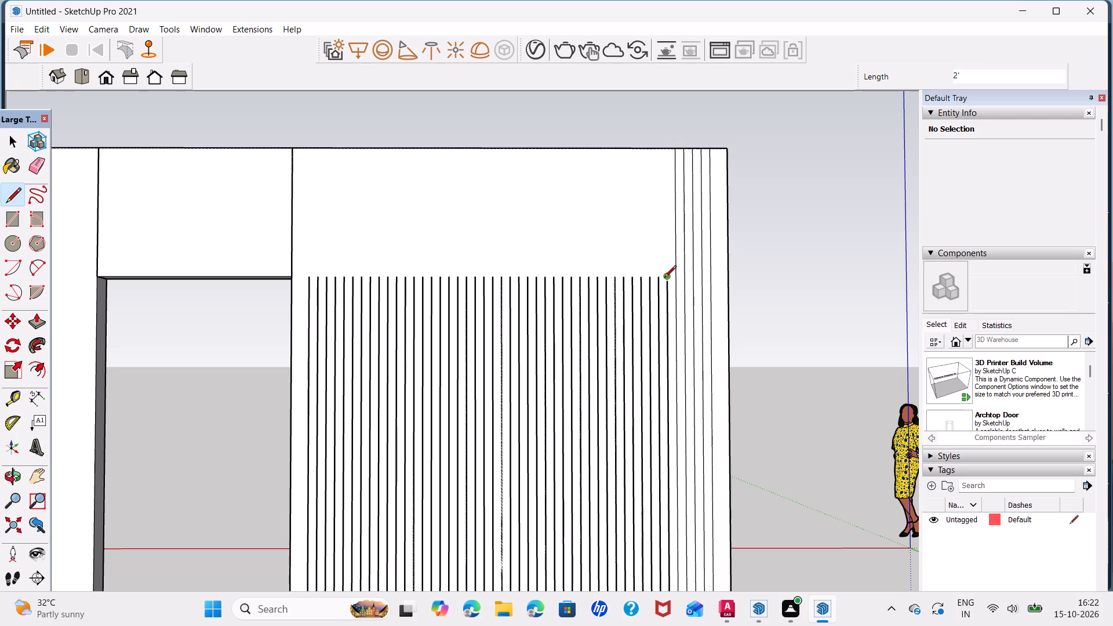
left_click(664, 278)
left_click(660, 146)
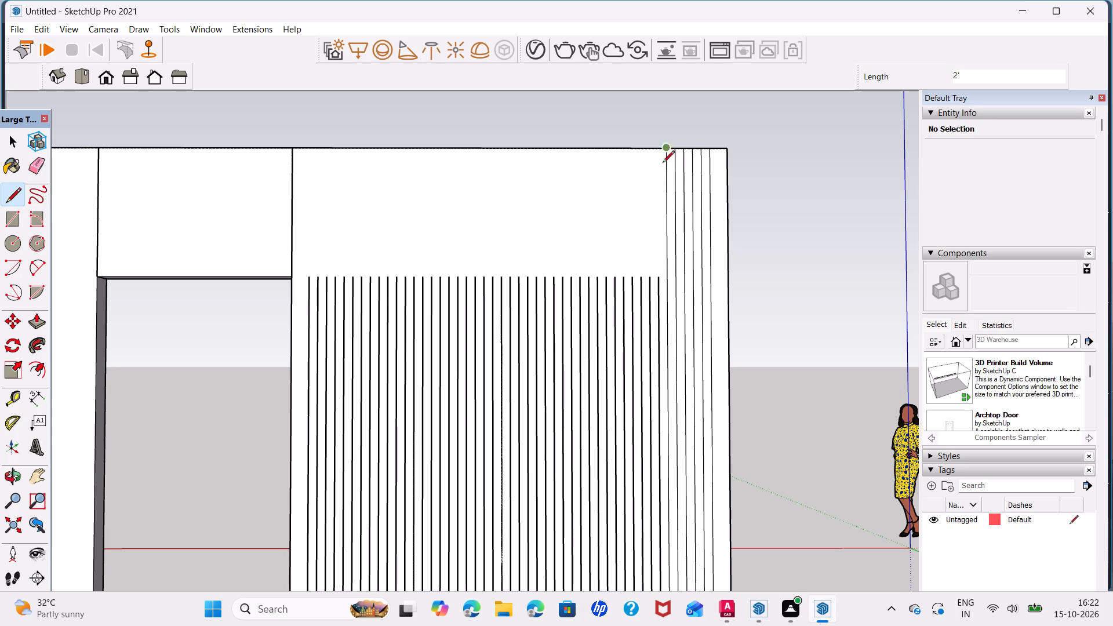
left_click(658, 276)
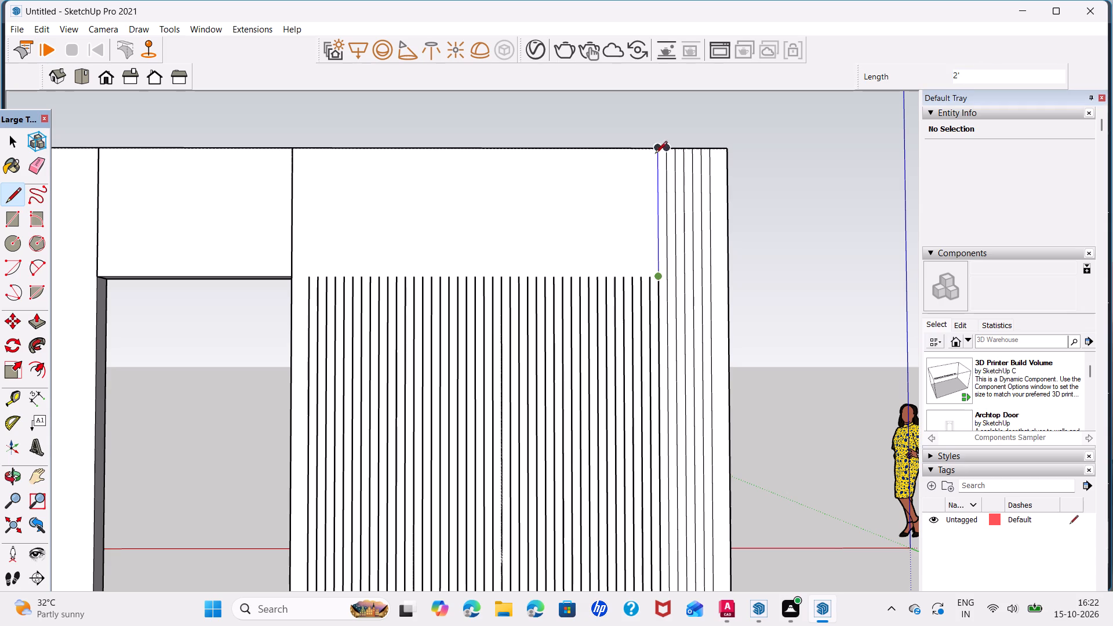
left_click(655, 152)
left_click(649, 273)
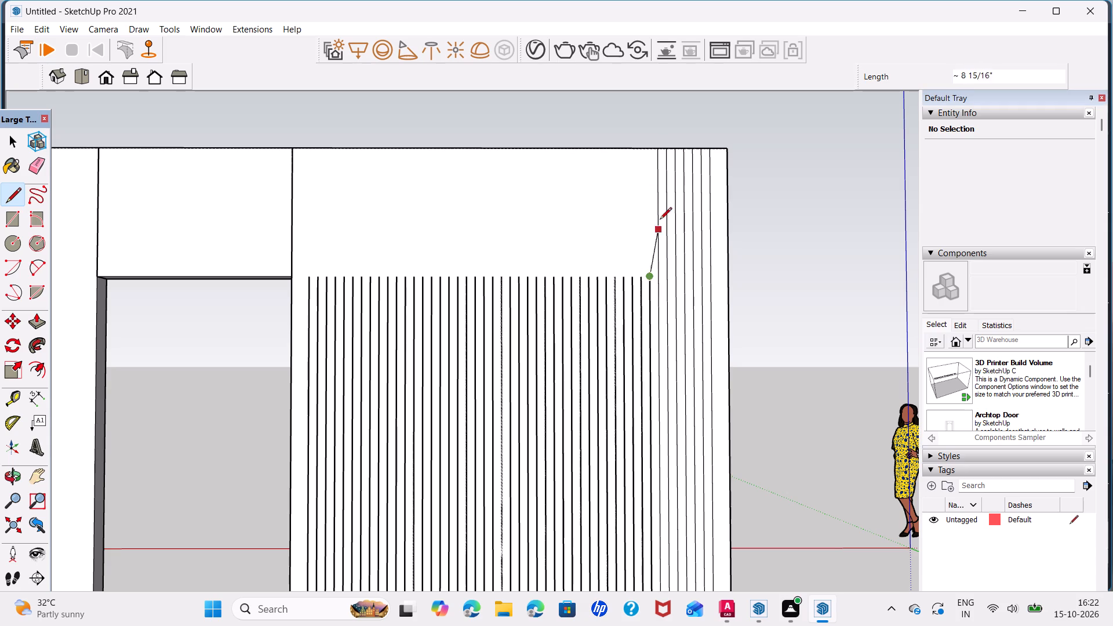
left_click(647, 151)
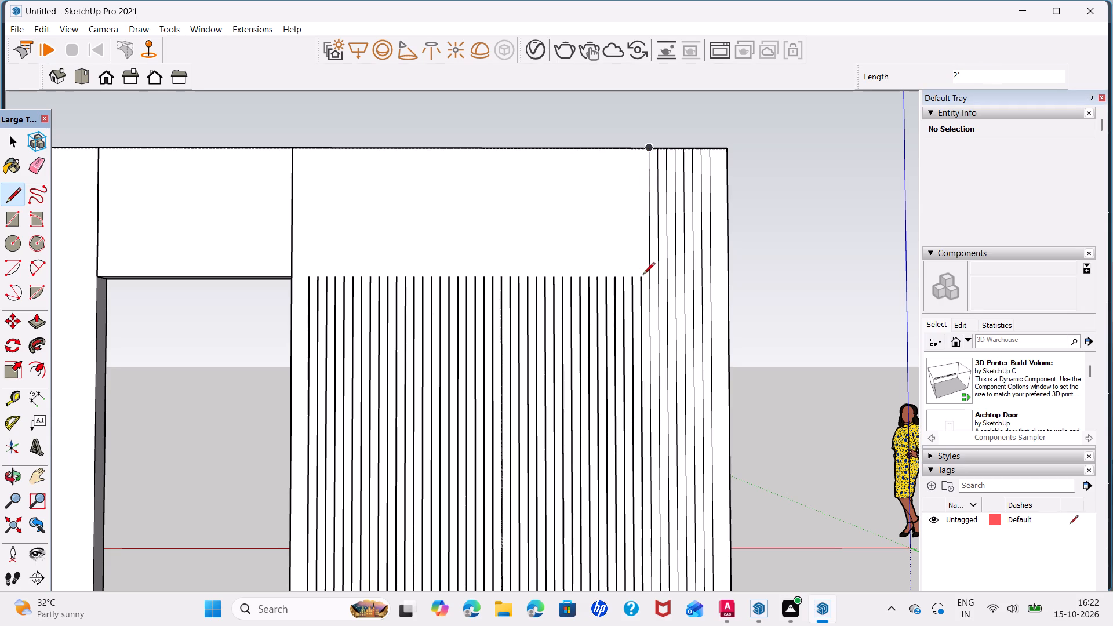
left_click(641, 277)
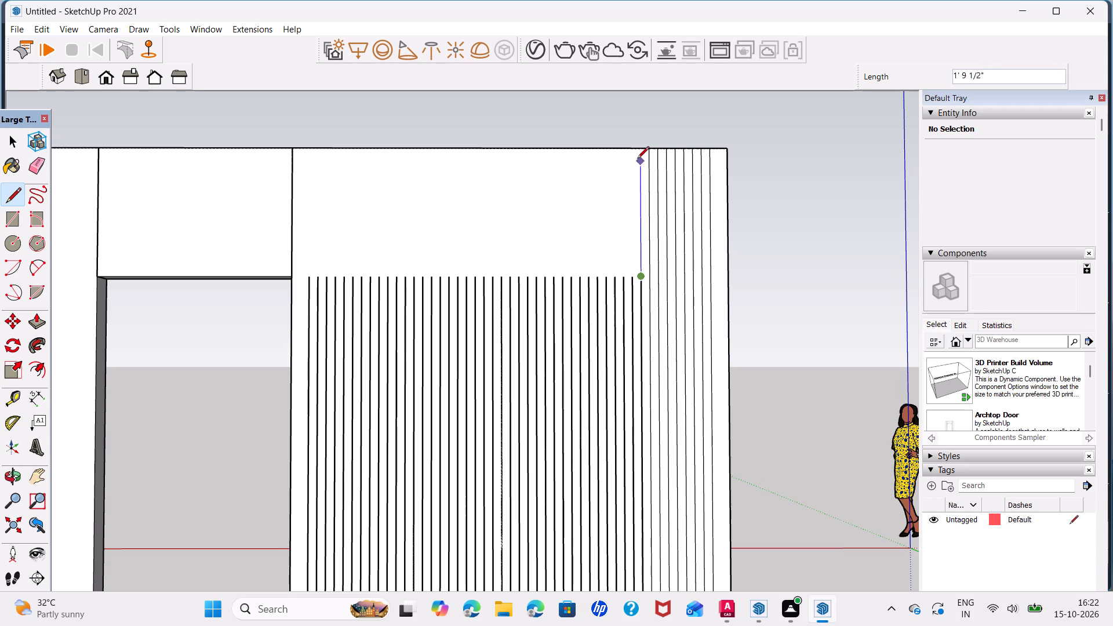
left_click(635, 150)
left_click(632, 280)
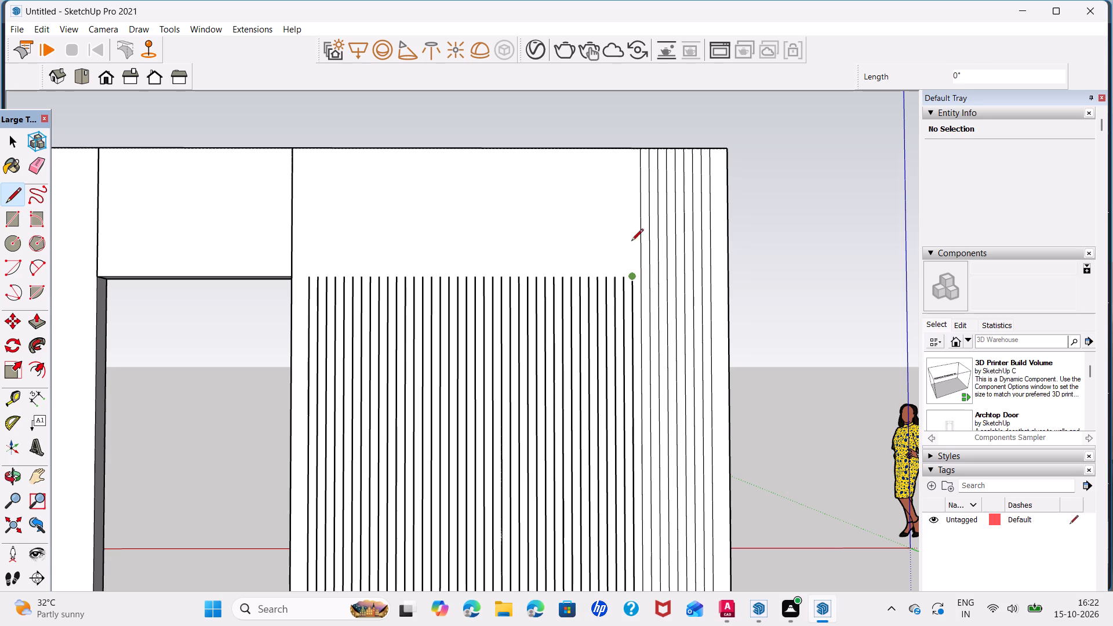
left_click(628, 148)
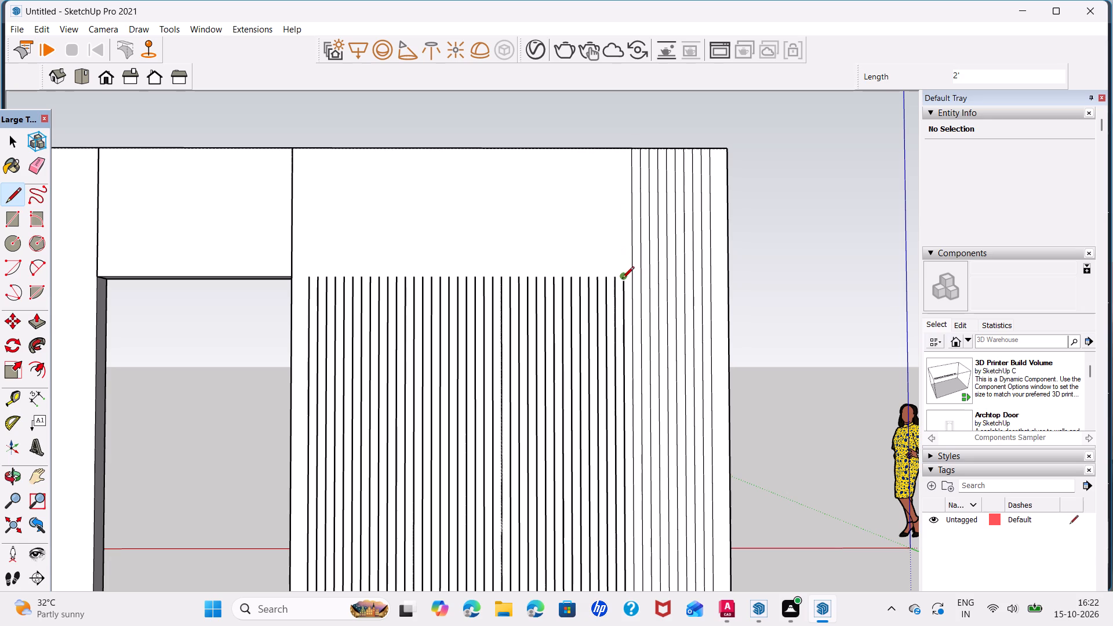
Draw 2' vertical lines from the tops of the following six unextended slat lines to the wall's top edge.
left_click(622, 279)
left_click(619, 150)
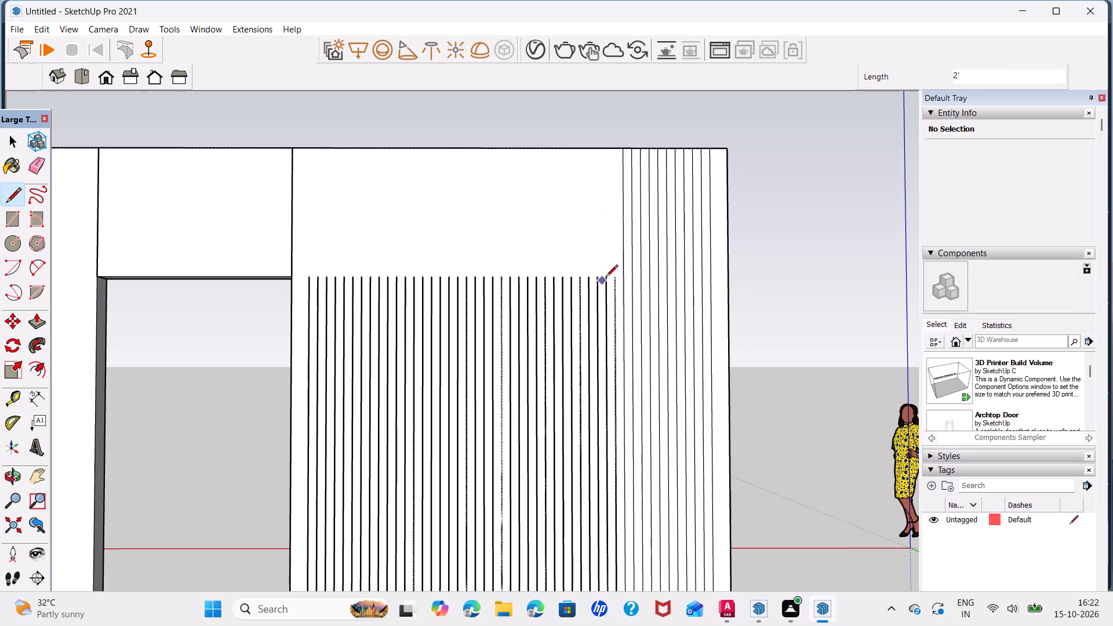
left_click(613, 276)
left_click(612, 151)
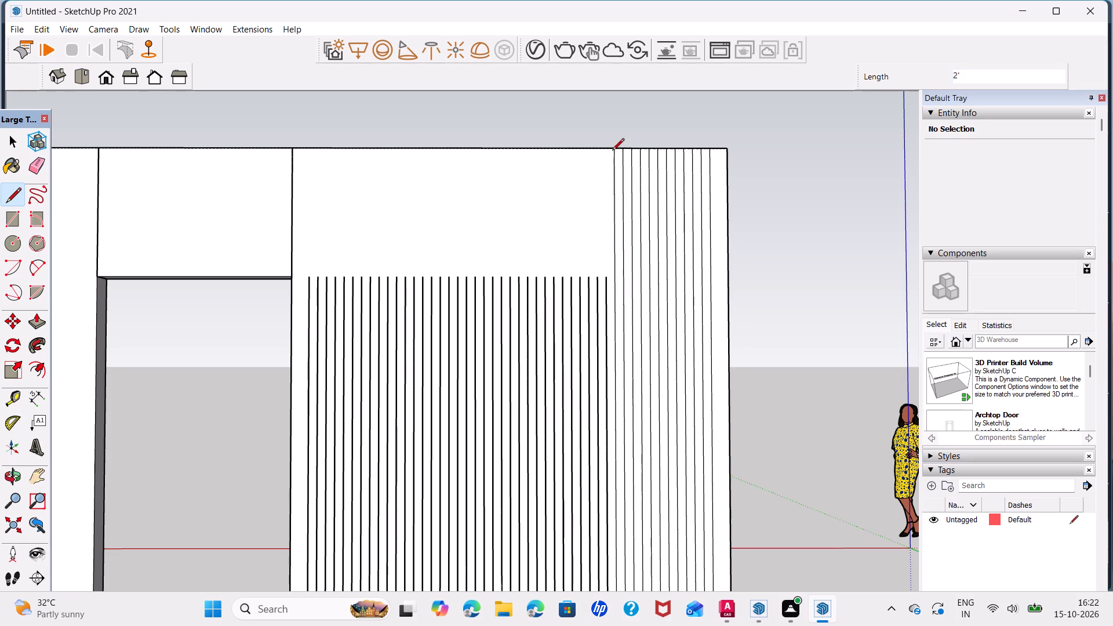
left_click(606, 277)
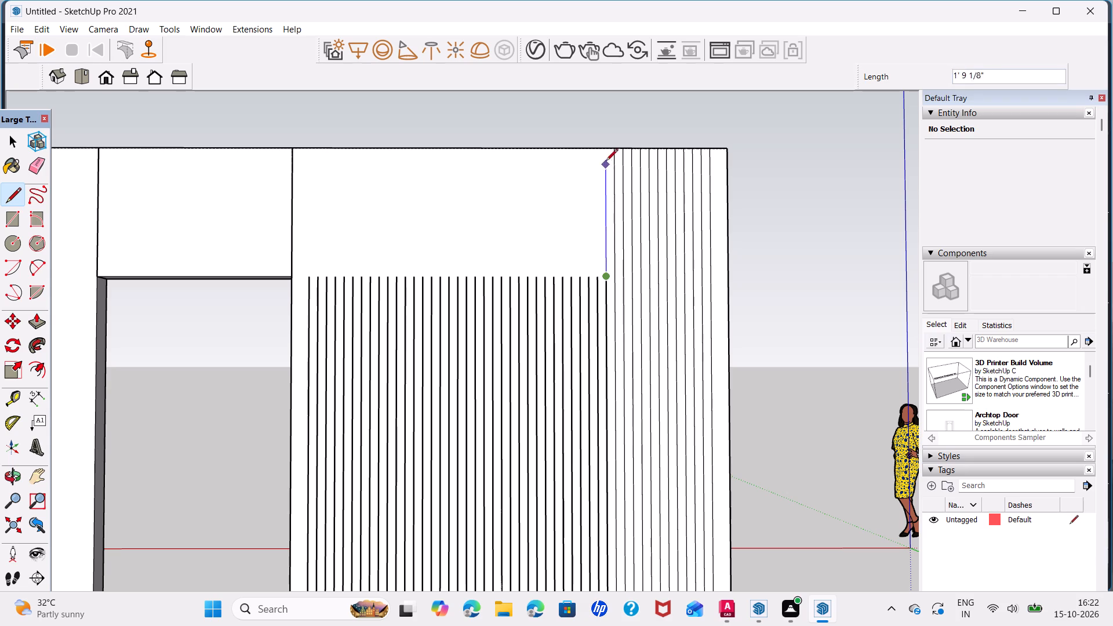
left_click(606, 153)
left_click(596, 281)
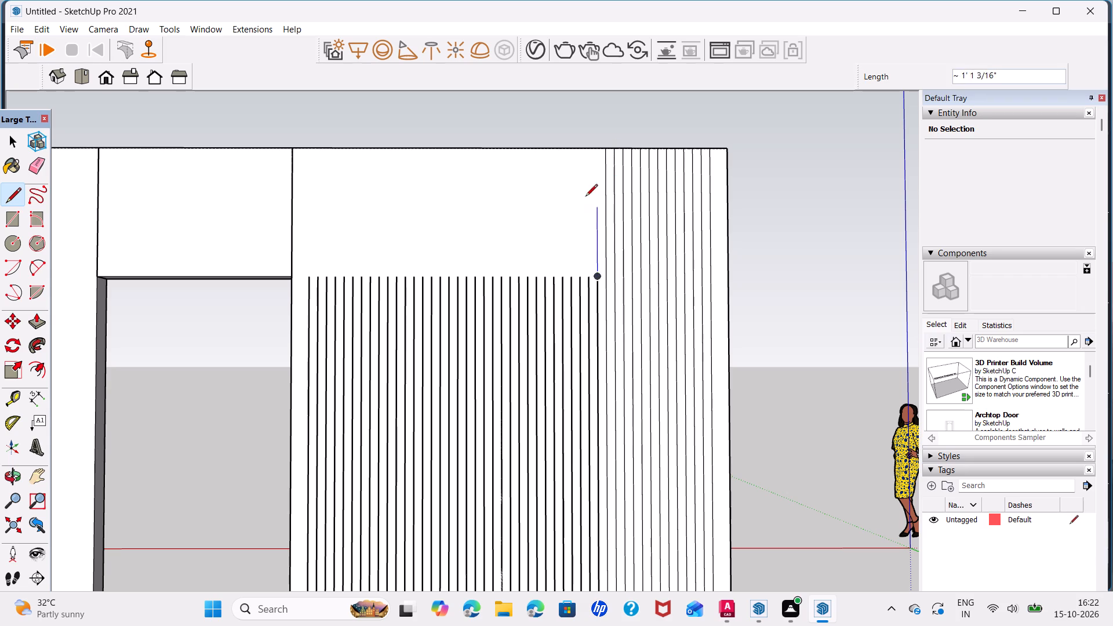
left_click(594, 148)
left_click(588, 282)
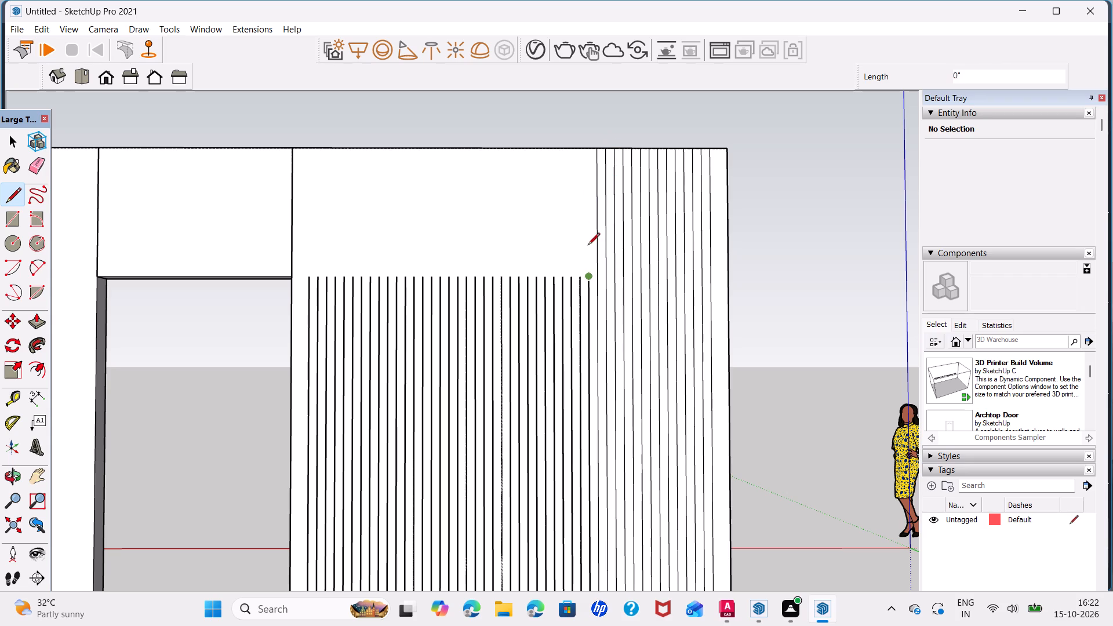
left_click(583, 150)
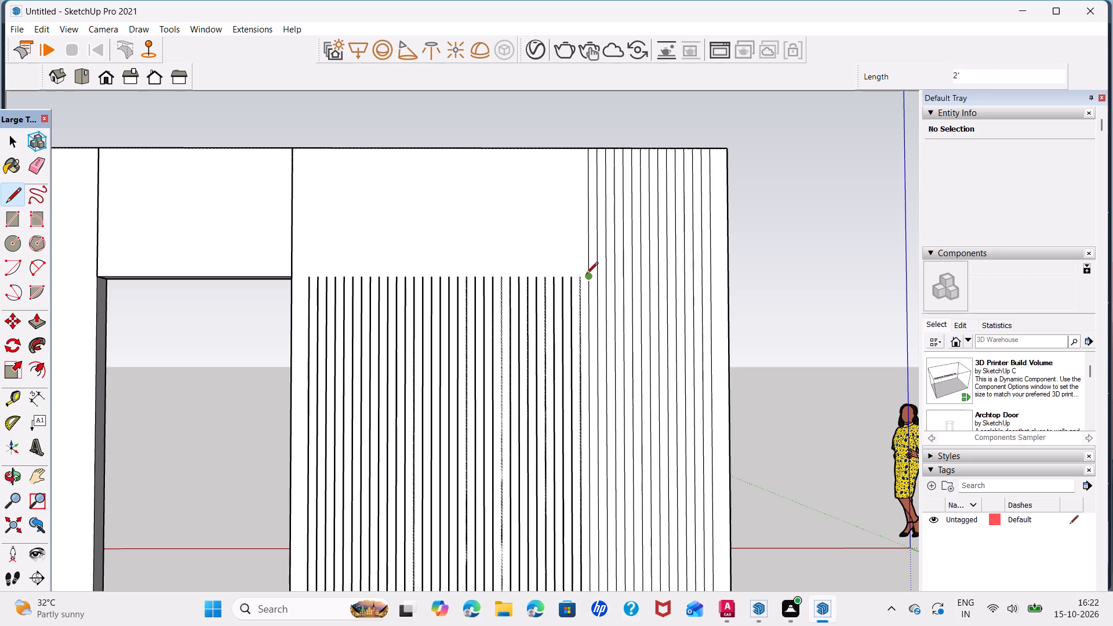
left_click(580, 275)
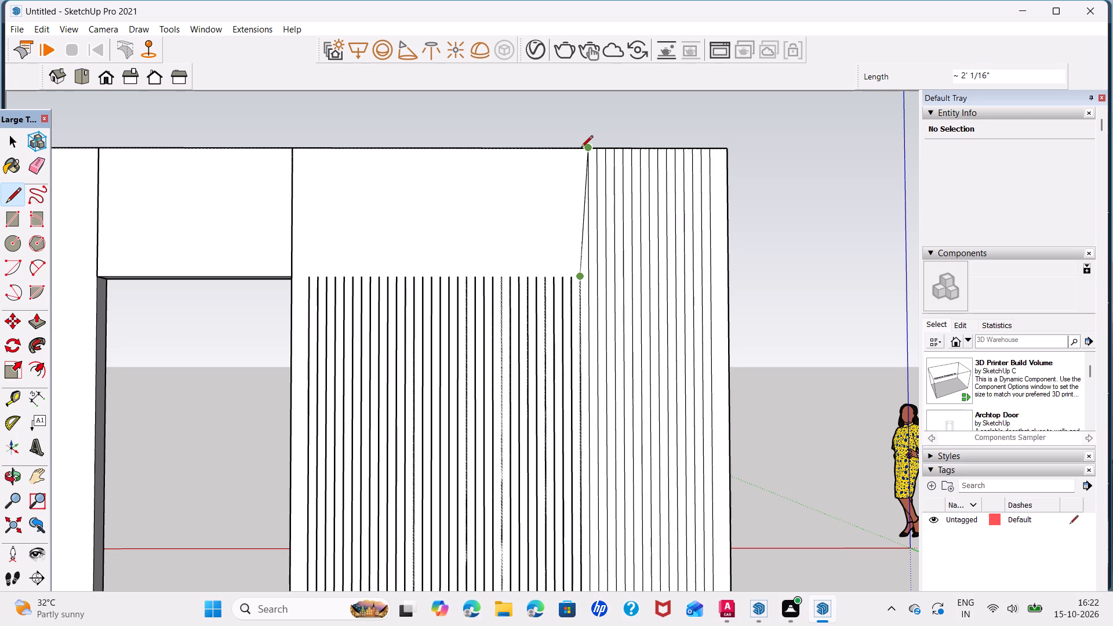
left_click(578, 148)
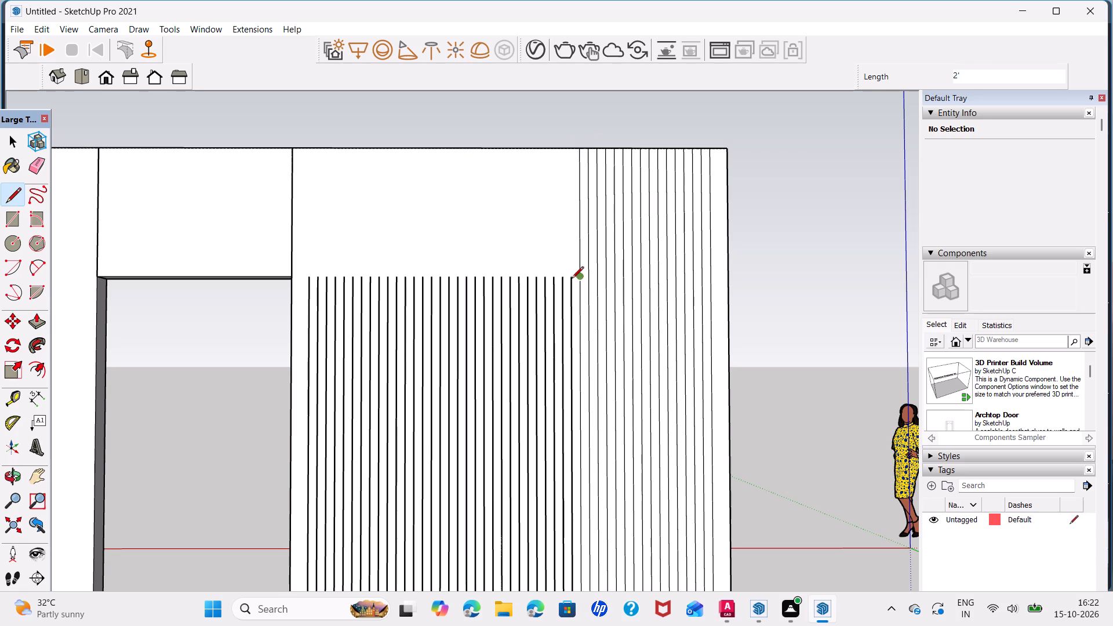
Continue toward the door opening, extending five more slat lines 2' straight up to the wall's top edge.
left_click(571, 276)
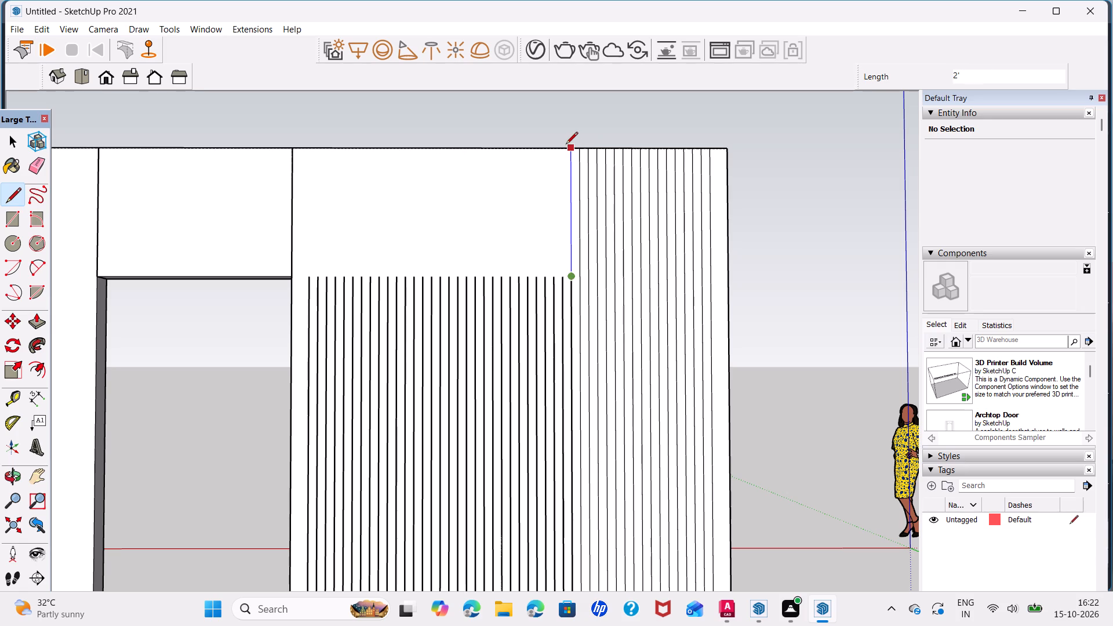
left_click(566, 145)
left_click(563, 277)
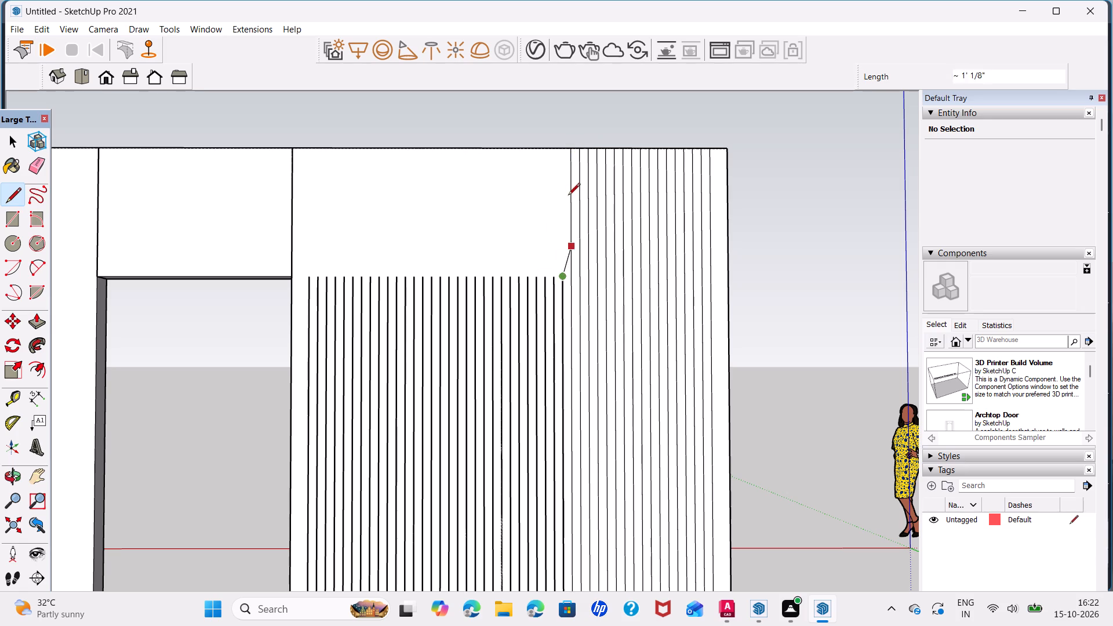
left_click(558, 152)
left_click(554, 277)
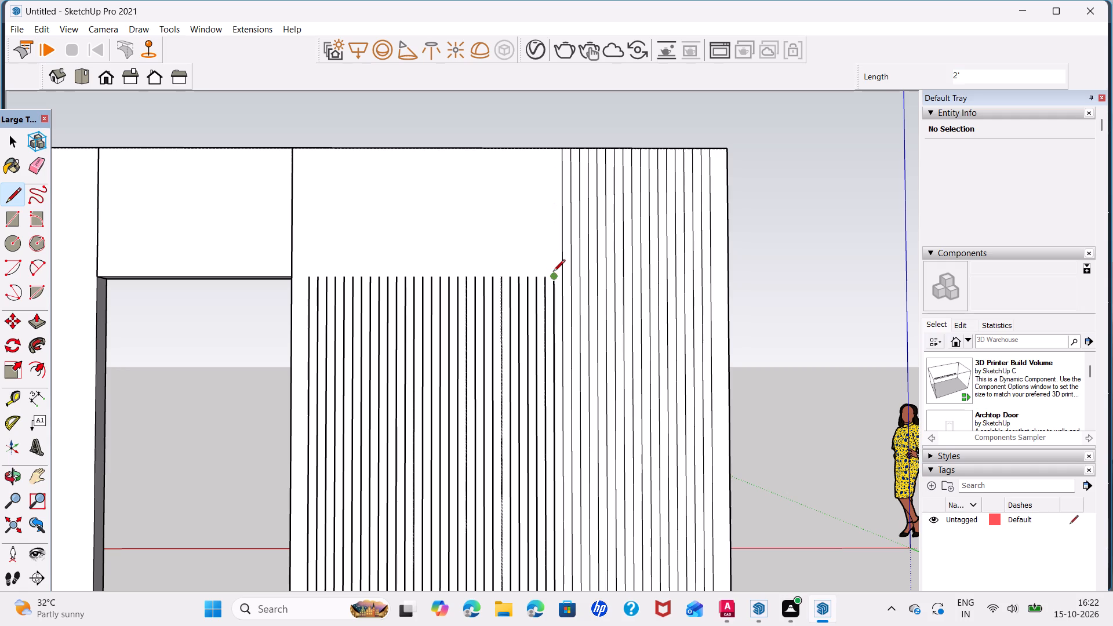
left_click(545, 152)
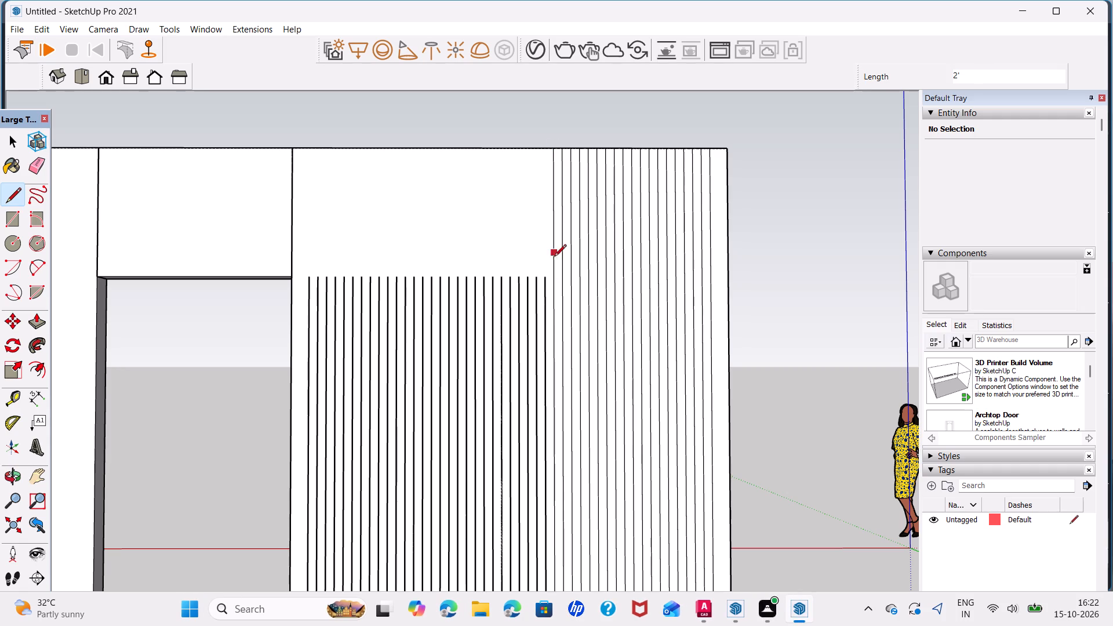
left_click(543, 280)
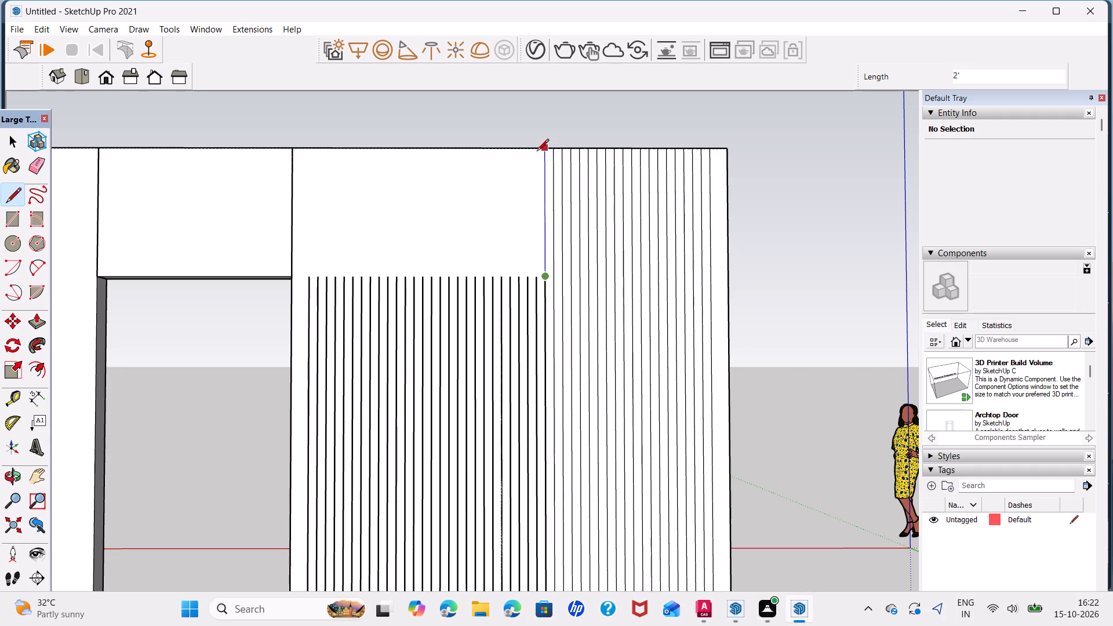
left_click(537, 150)
left_click(535, 279)
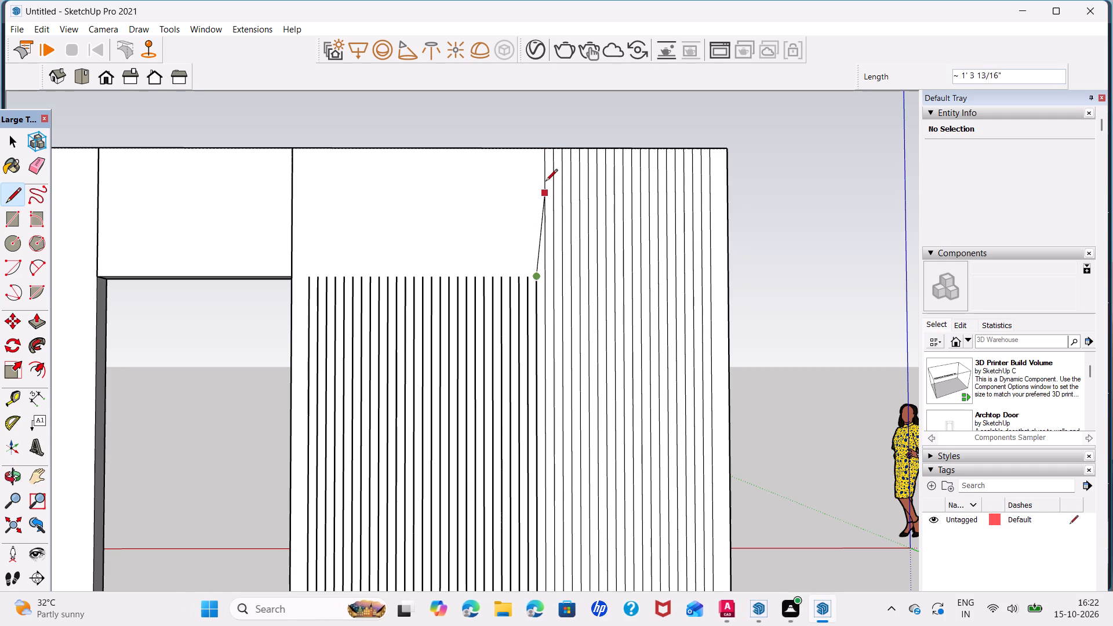
left_click(535, 148)
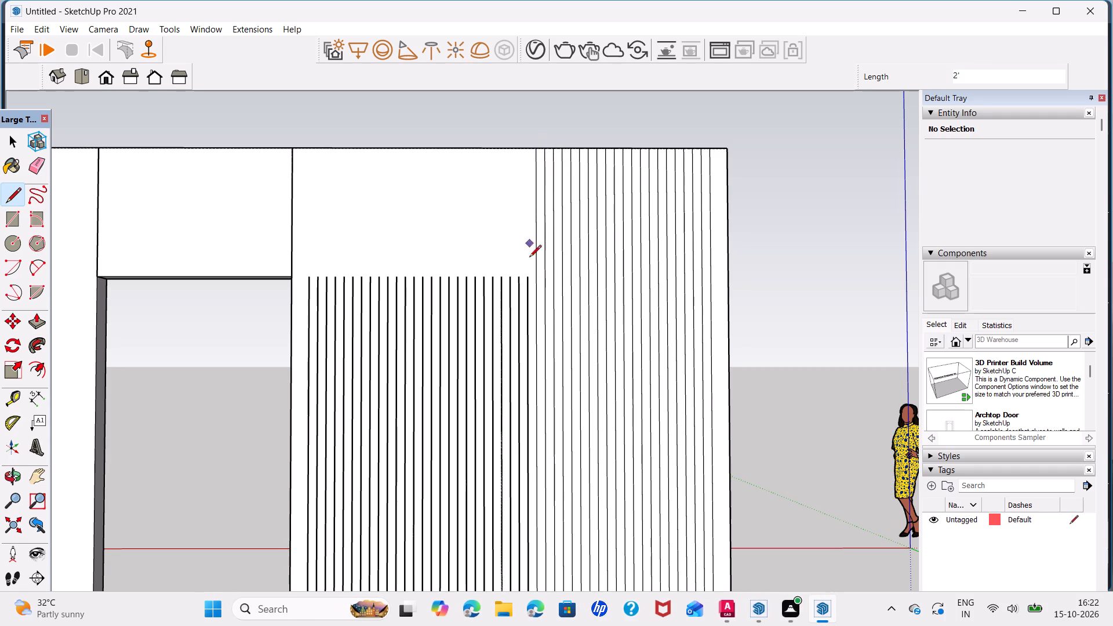
Extend the next six slat lines toward the door opening with 2' vertical lines up to the wall's top edge.
left_click(526, 275)
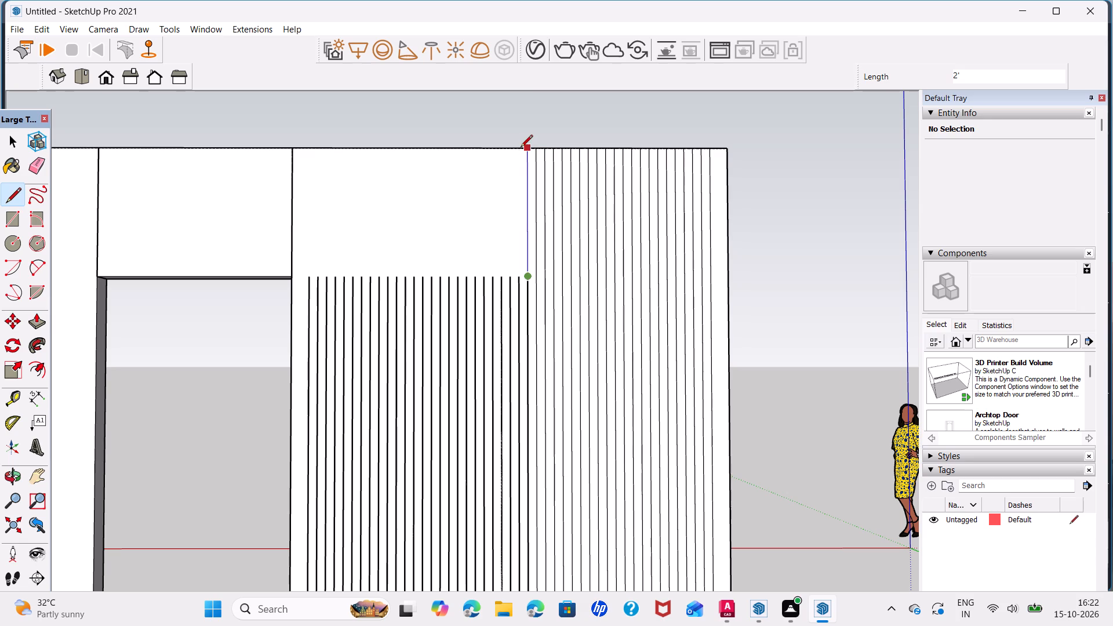
left_click(521, 148)
left_click(517, 278)
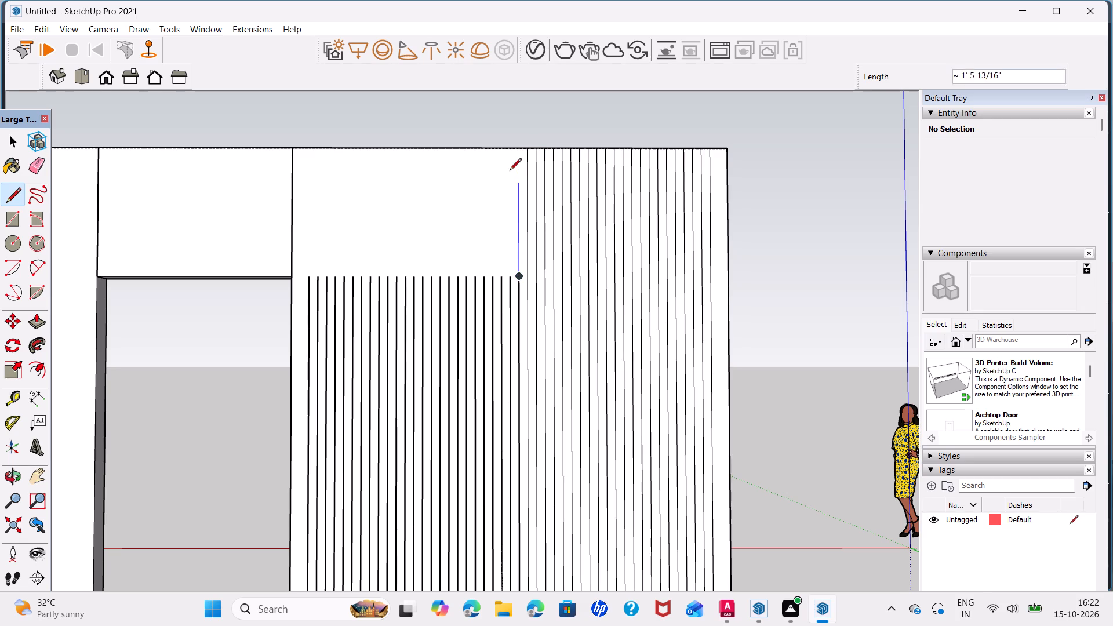
left_click(514, 148)
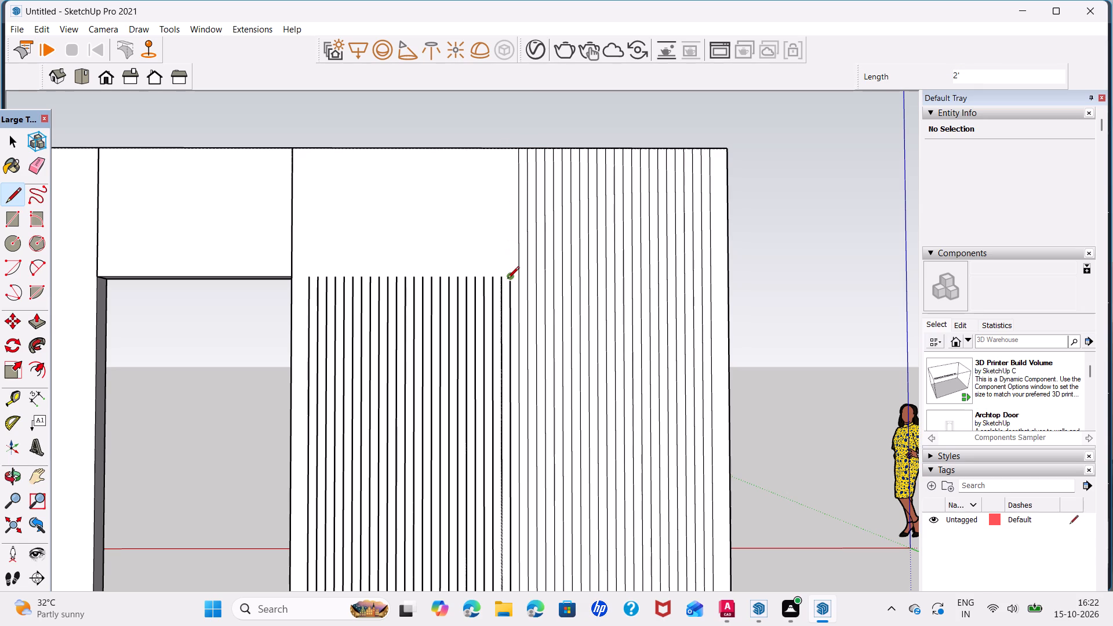
left_click(507, 279)
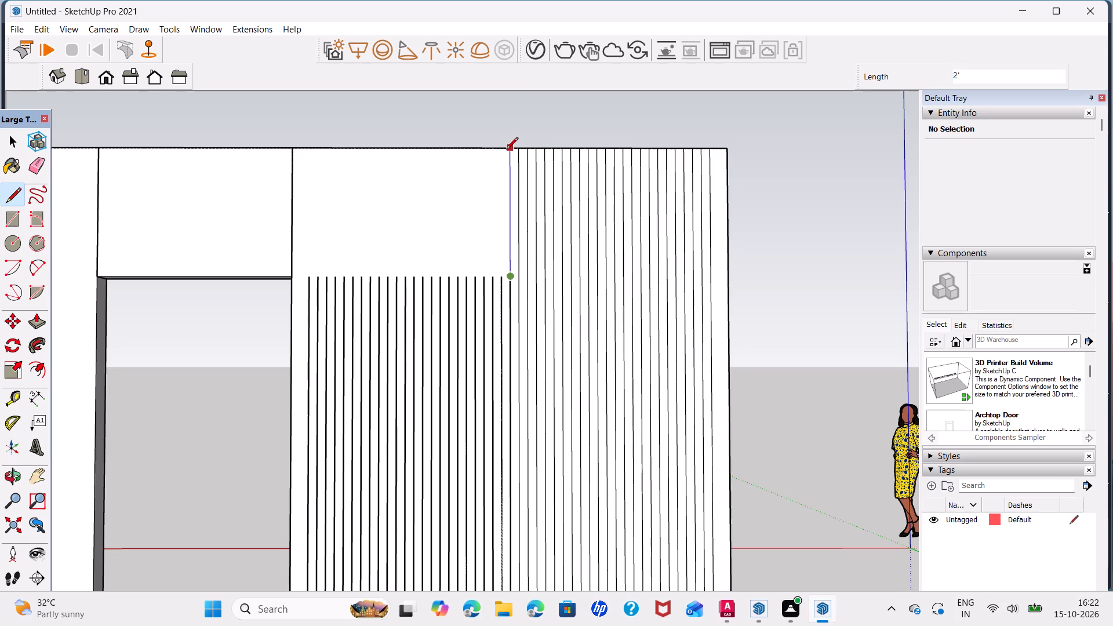
left_click(503, 150)
left_click(499, 276)
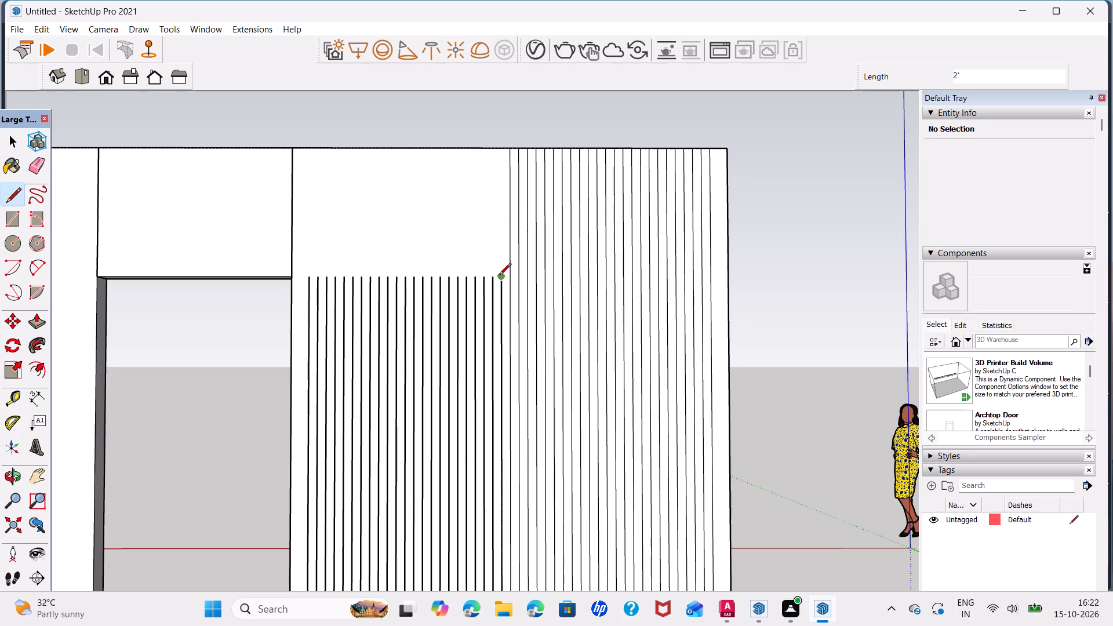
left_click(496, 152)
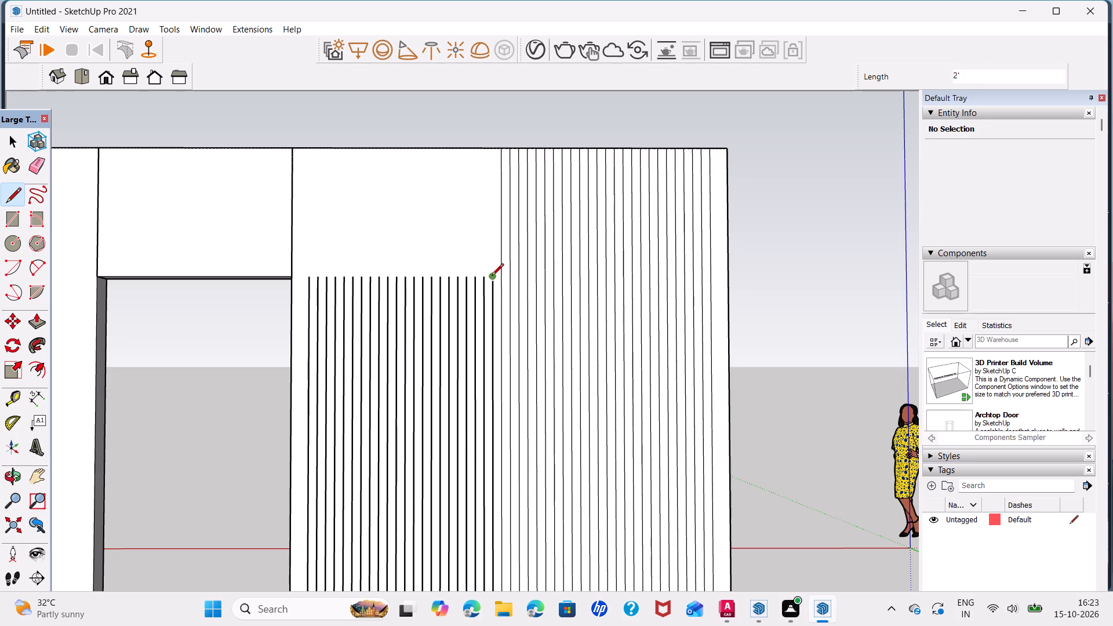
left_click(492, 276)
left_click(492, 147)
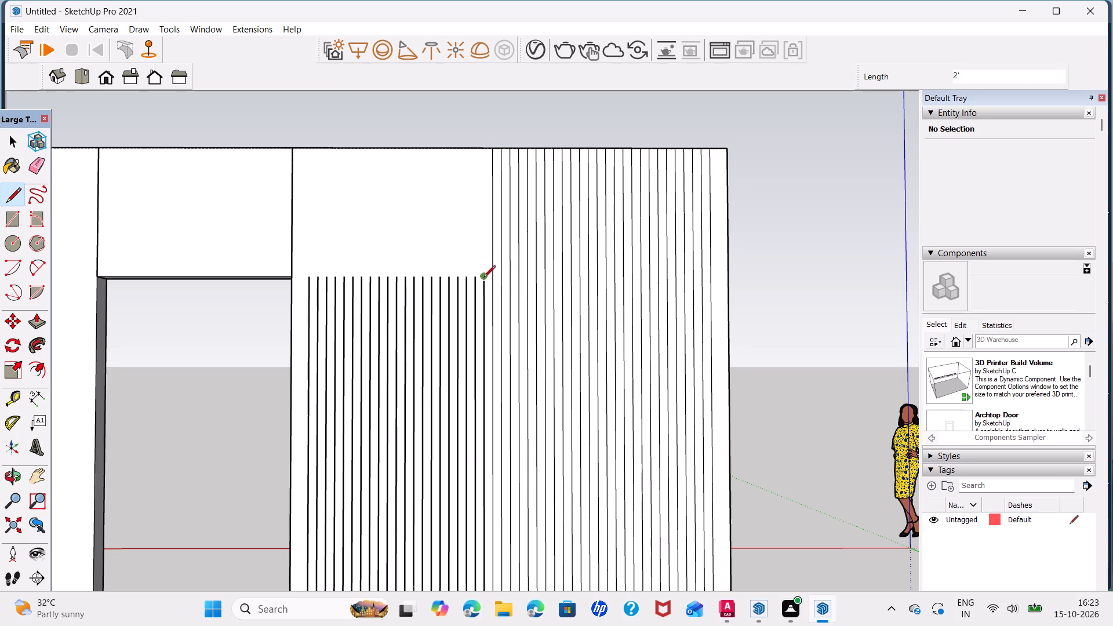
left_click(484, 279)
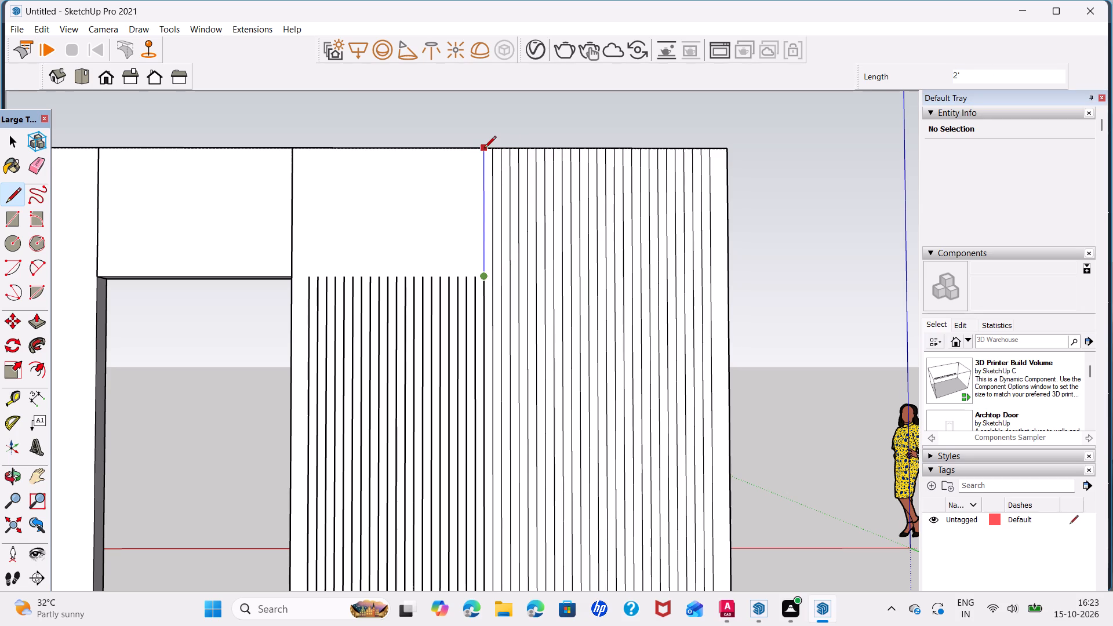
left_click(484, 149)
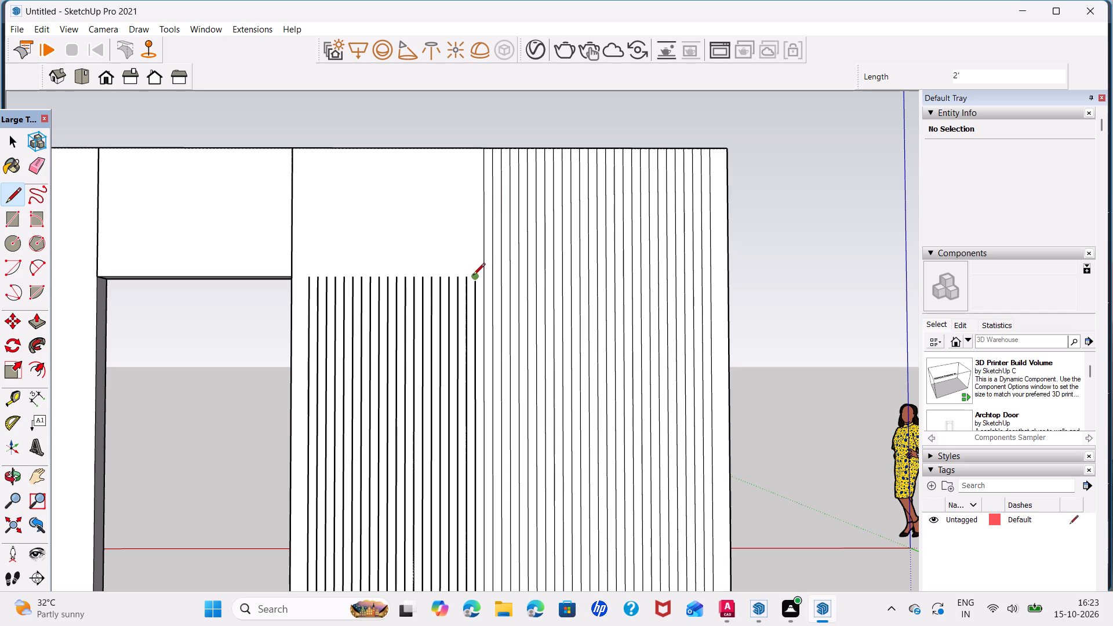
Draw 2' vertical lines from the tops of the following six short slat lines to the wall's top edge.
left_click(473, 276)
left_click(472, 145)
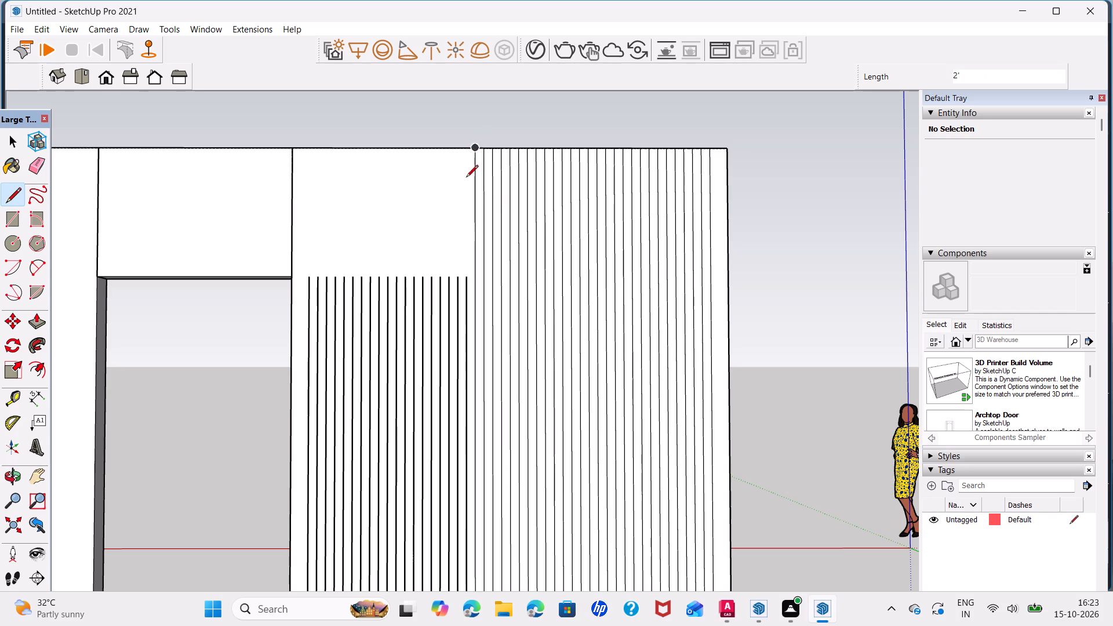
left_click(467, 278)
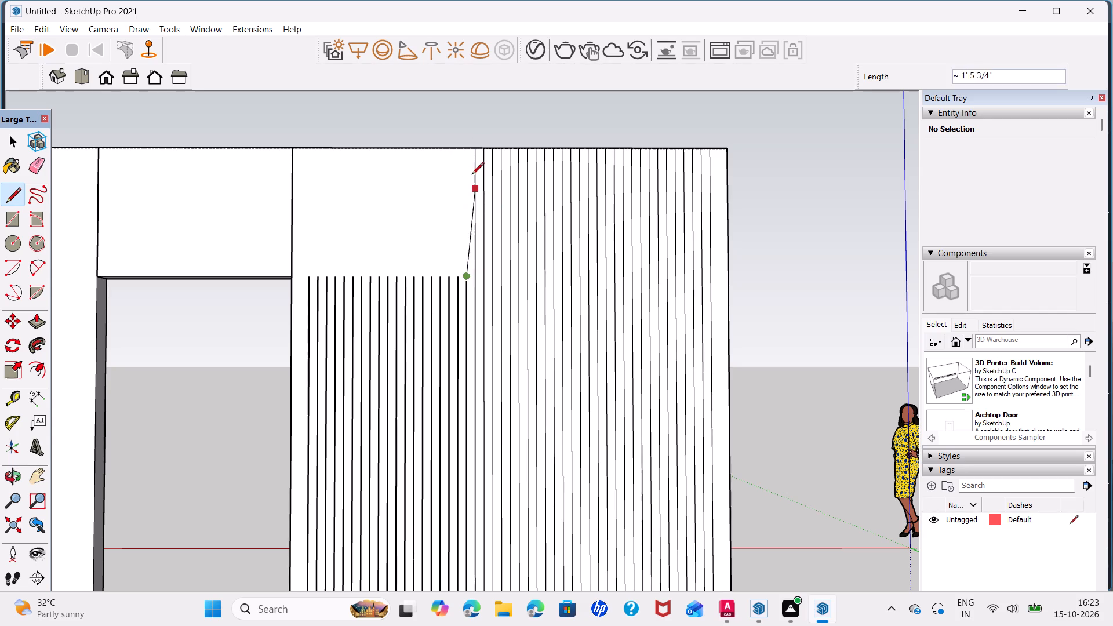
left_click(462, 152)
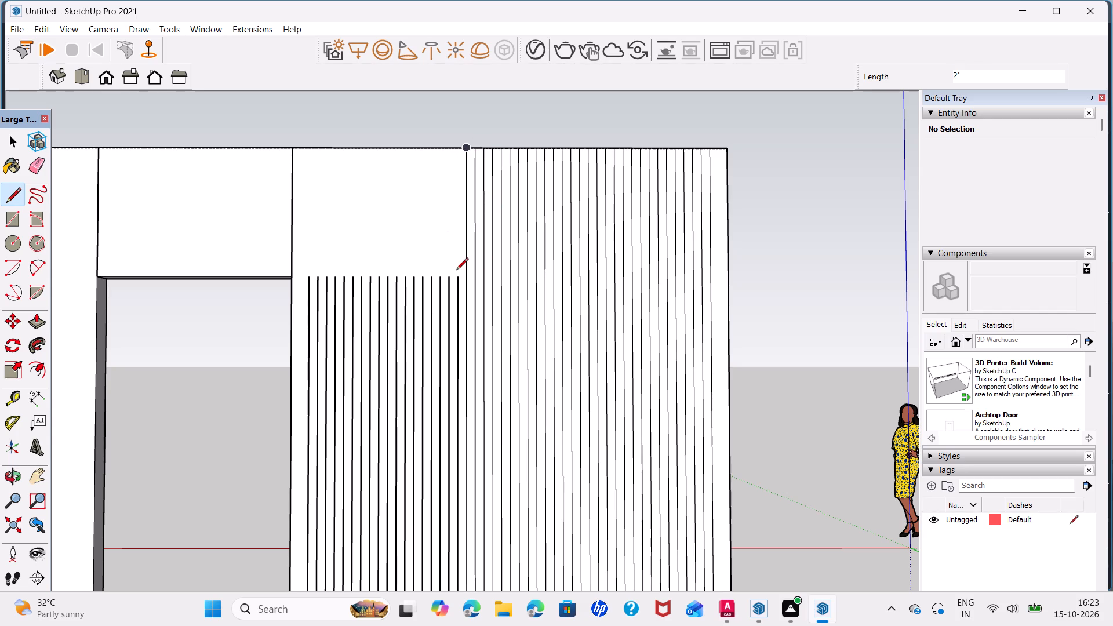
left_click(458, 275)
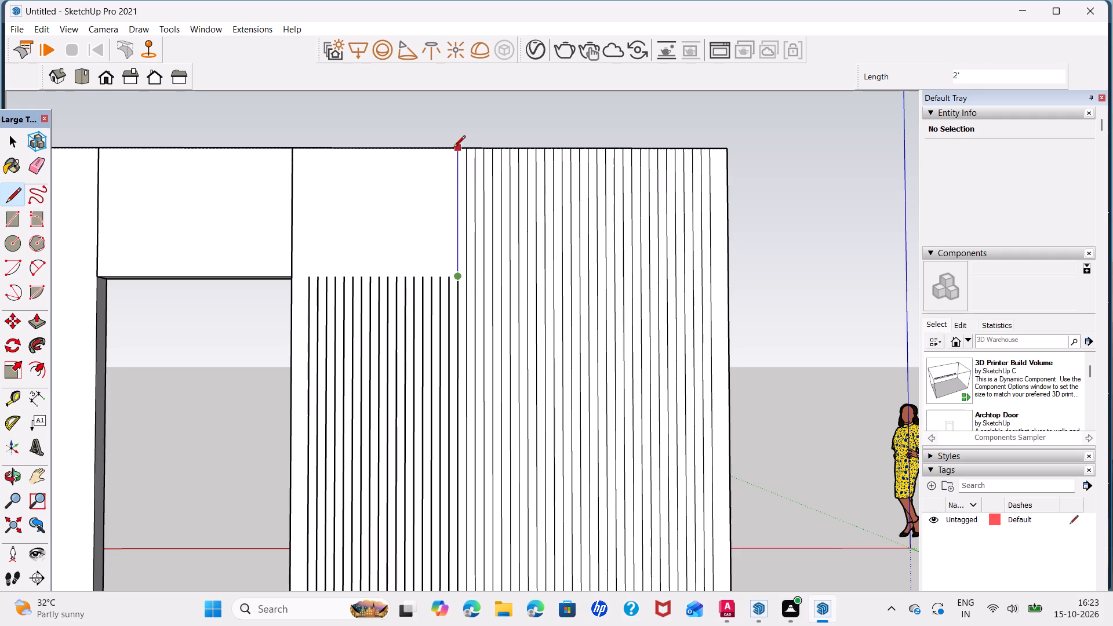
left_click(453, 148)
left_click(446, 278)
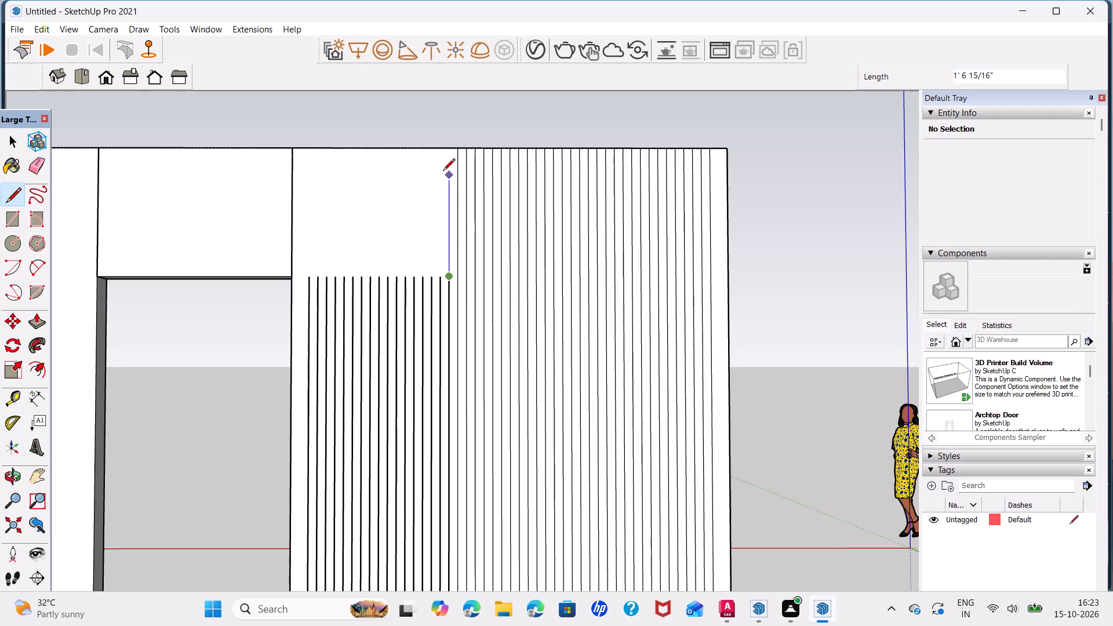
left_click(445, 152)
left_click(440, 277)
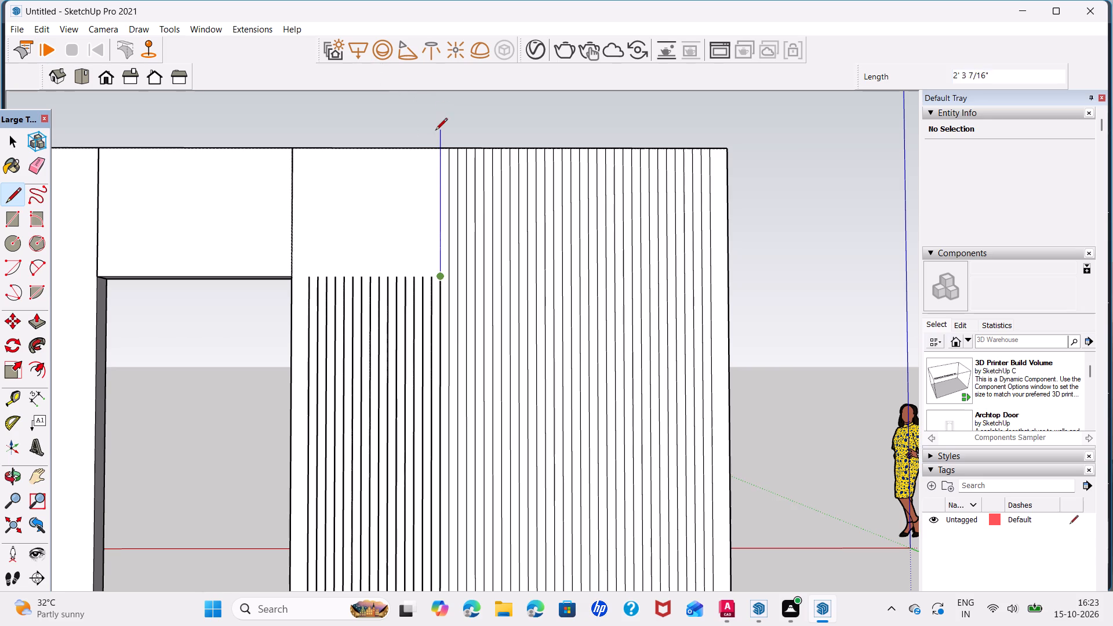
left_click(439, 148)
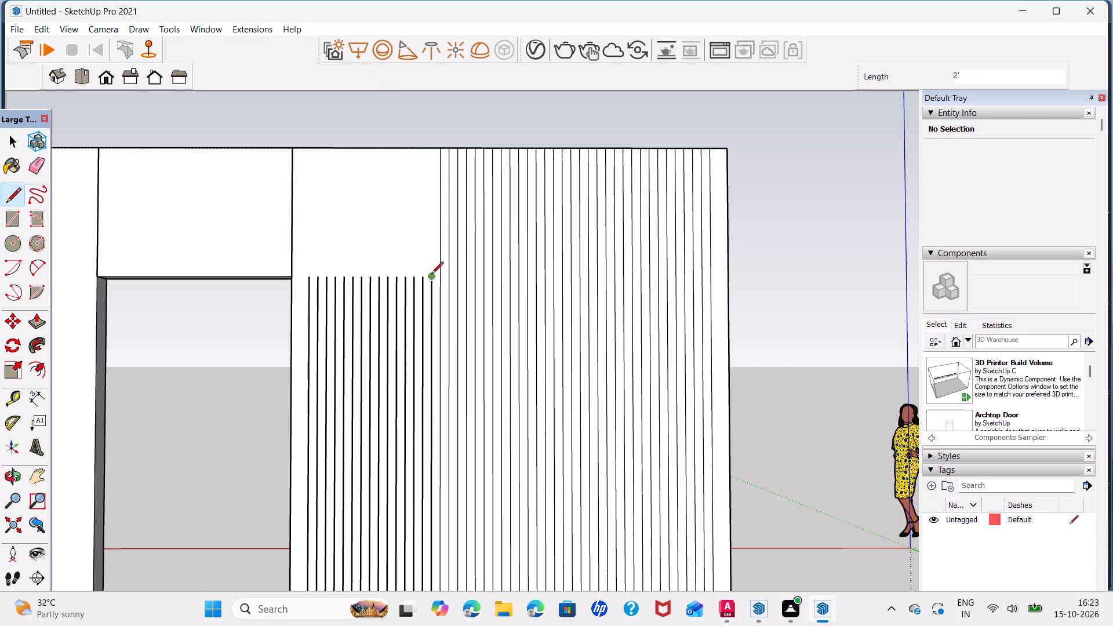
left_click(432, 278)
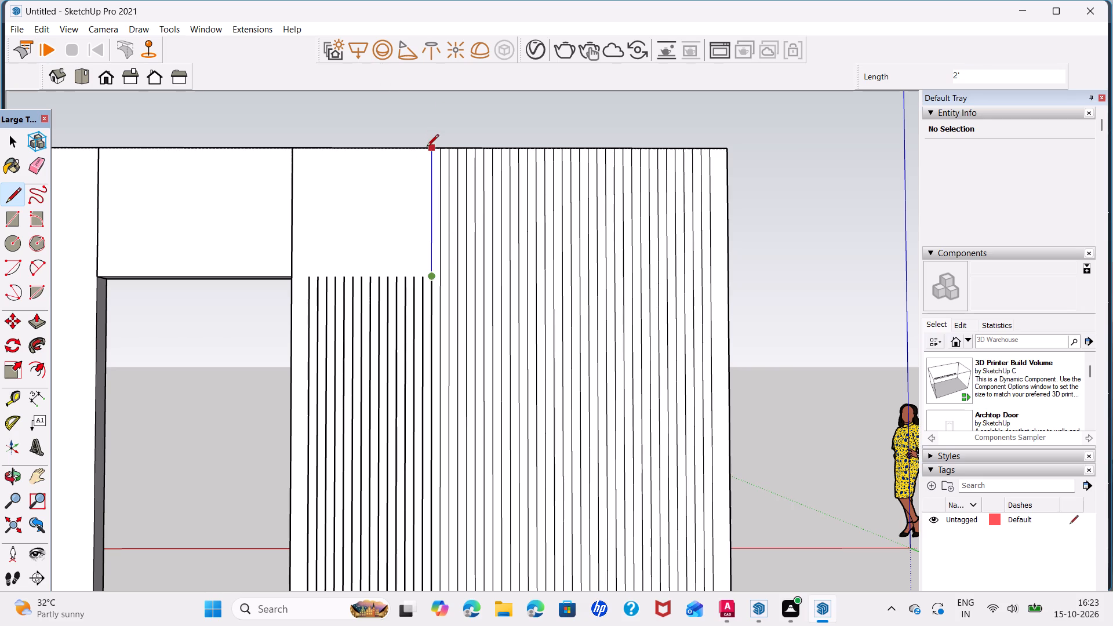
left_click(427, 147)
Continue toward the door opening, extending six more slat lines 2' straight up to the wall's top edge.
left_click(421, 279)
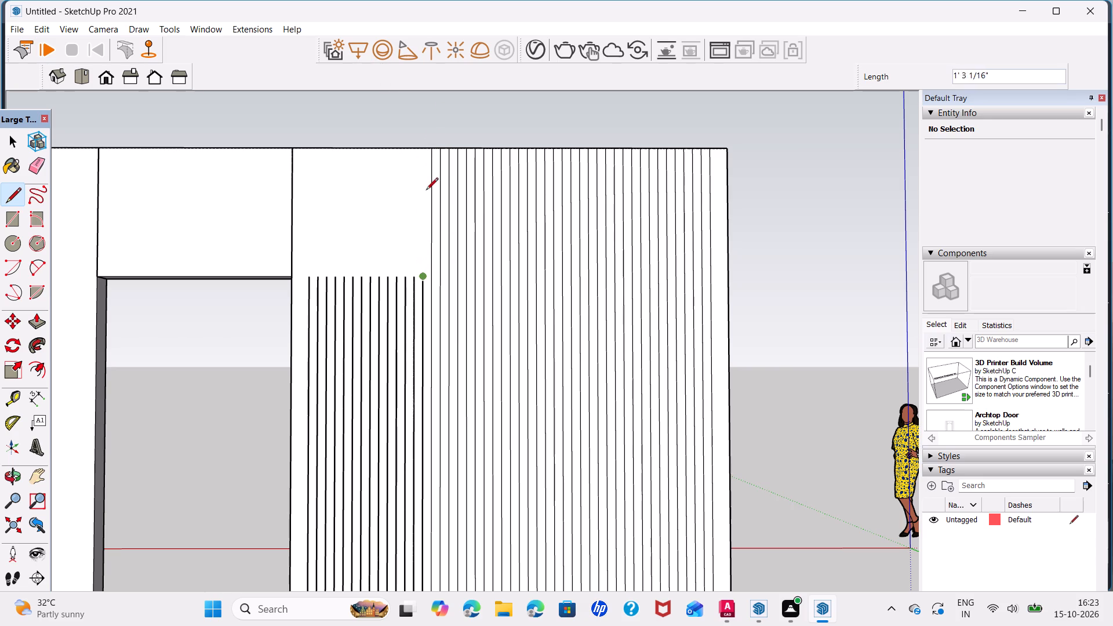
left_click(418, 152)
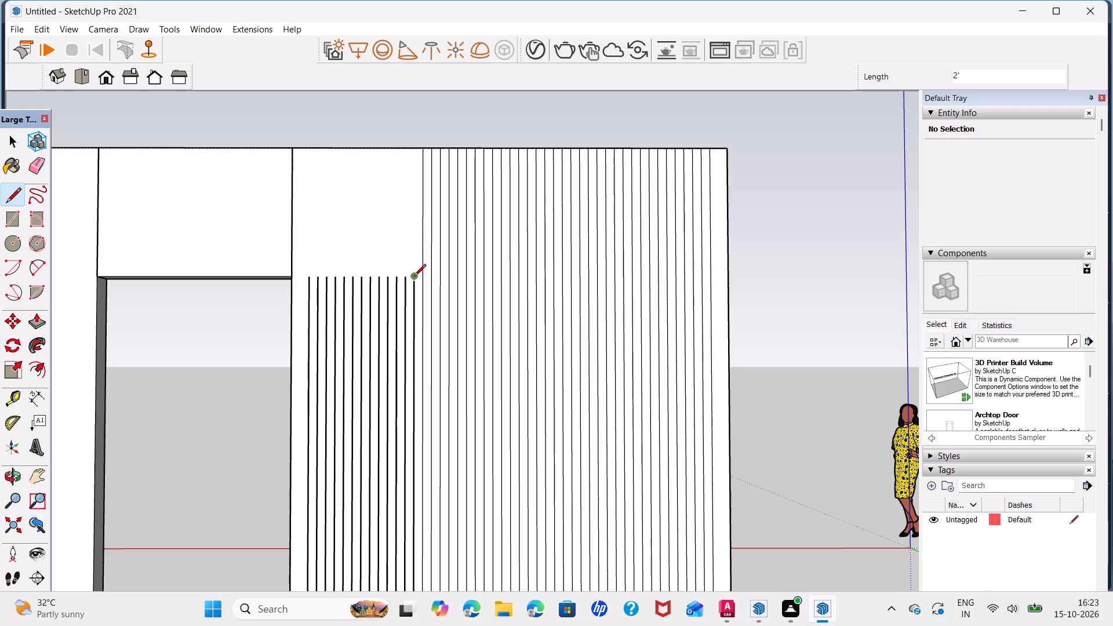
left_click(414, 277)
left_click(413, 147)
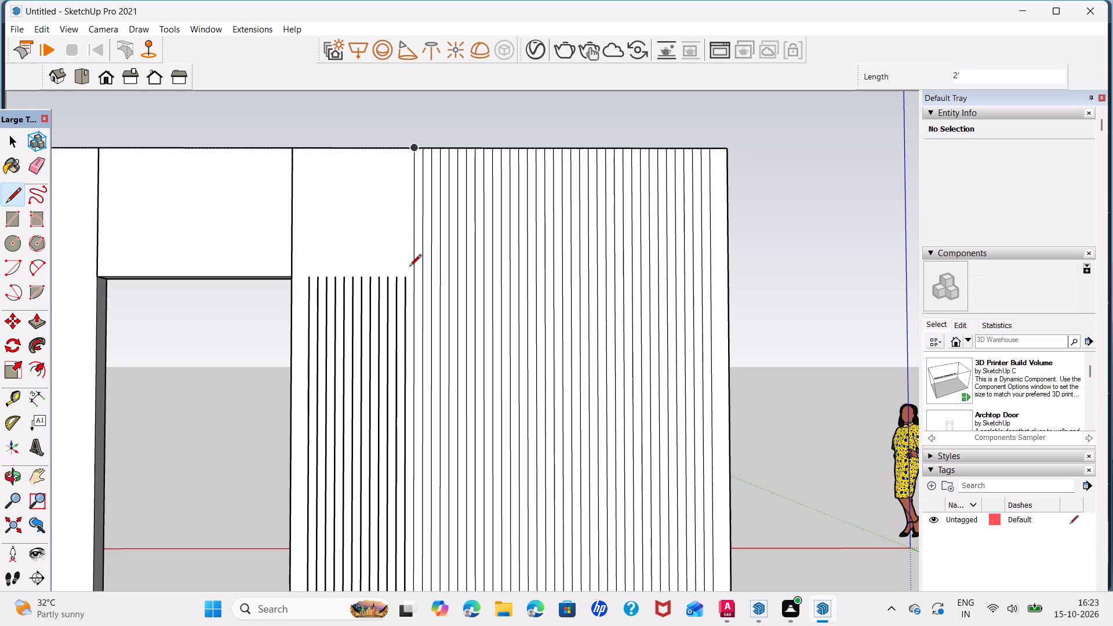
left_click(406, 279)
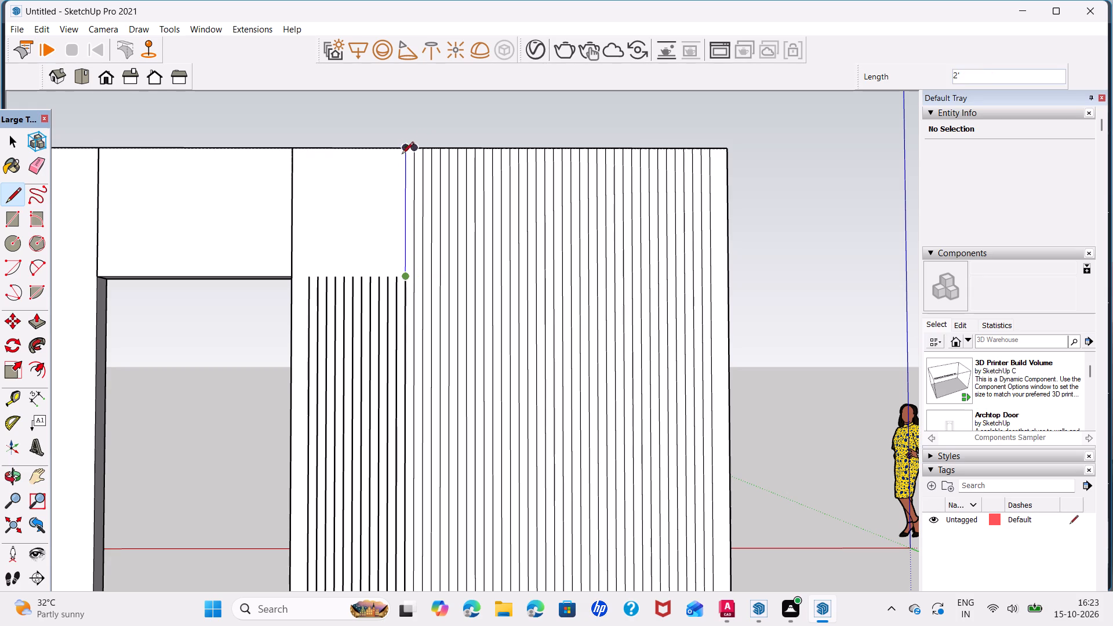
left_click(402, 152)
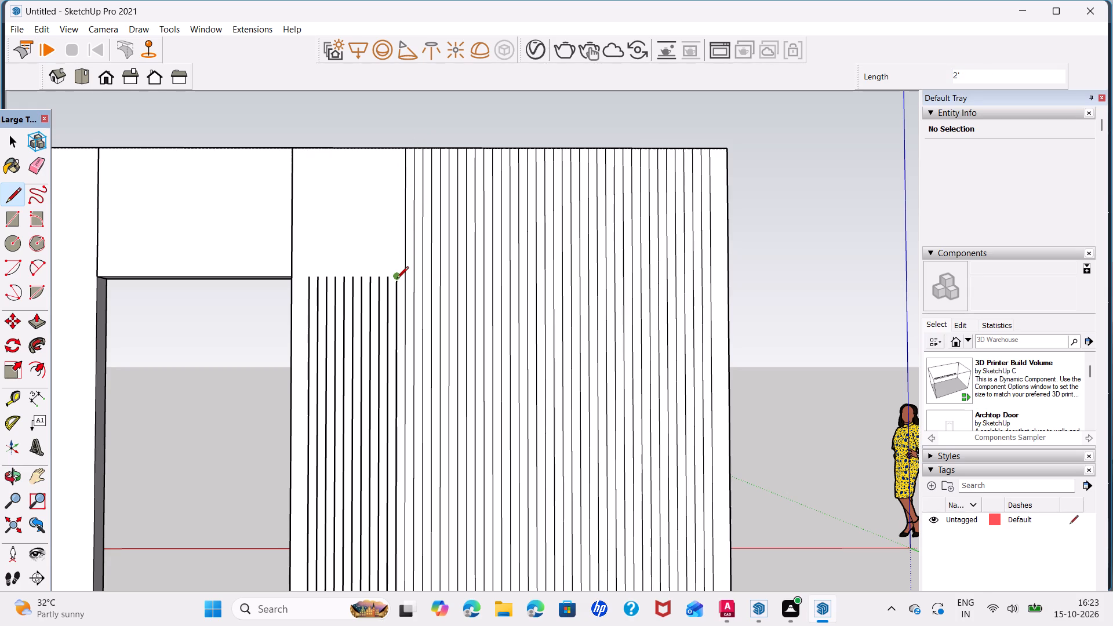
left_click(397, 278)
left_click(395, 154)
left_click(387, 275)
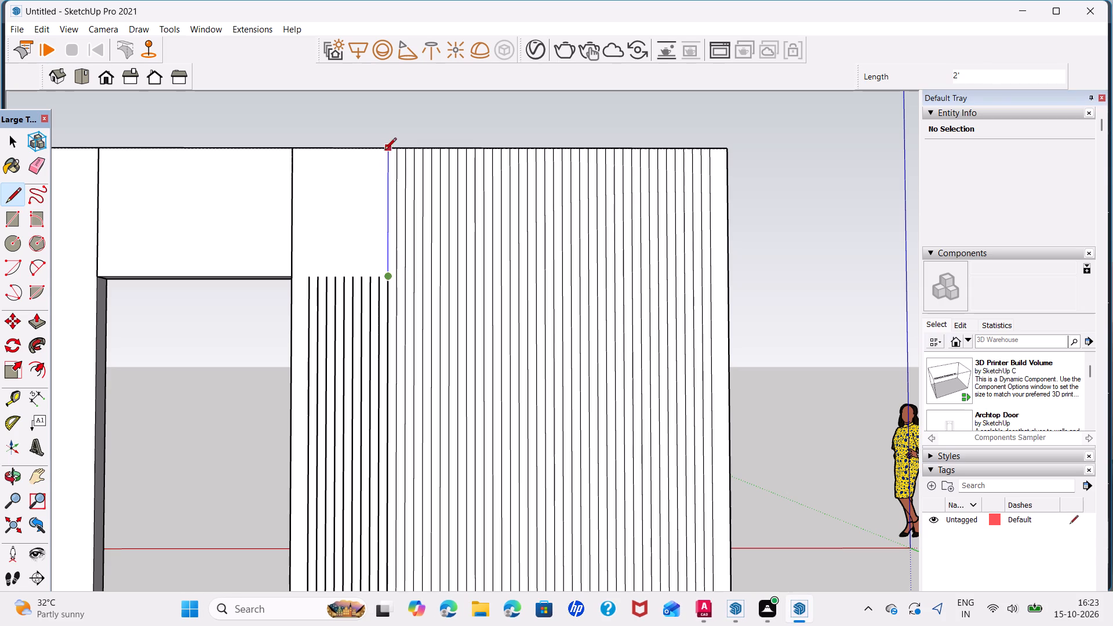
left_click(384, 151)
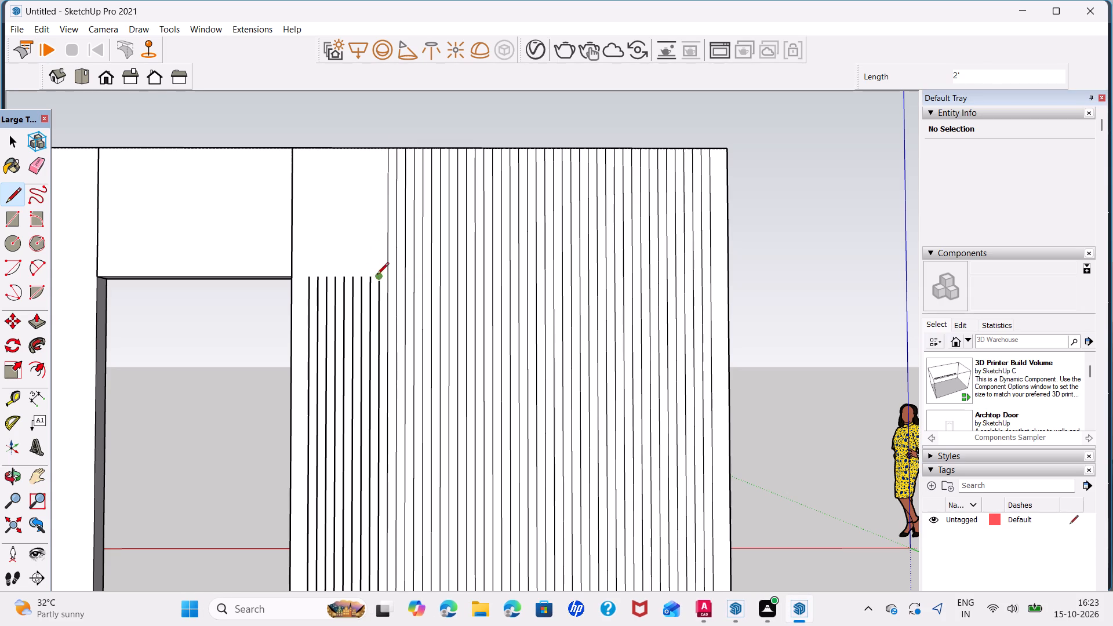
left_click(379, 274)
left_click(373, 148)
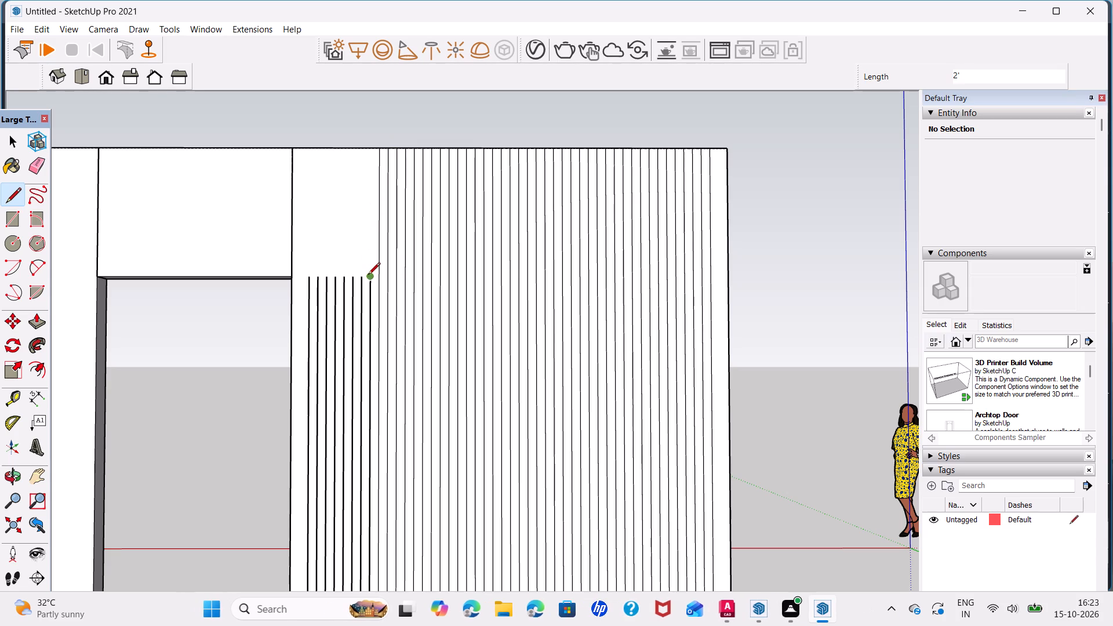
Extend the next five slat lines 2' vertically to the wall's top edge, leaving the three nearest the door opening short.
left_click(370, 278)
left_click(366, 155)
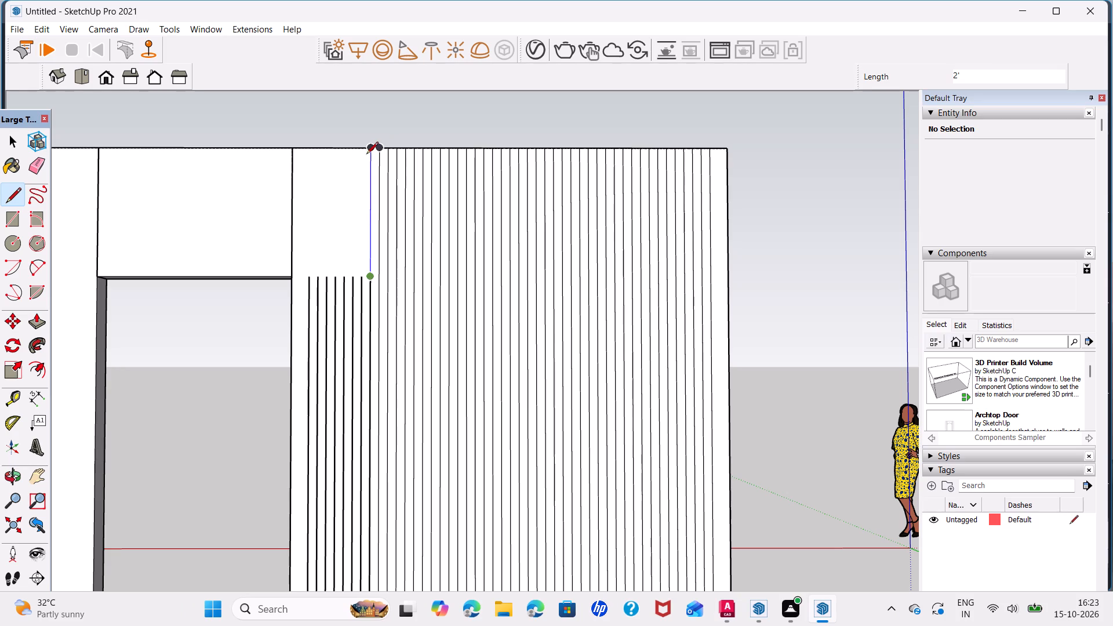
left_click(362, 277)
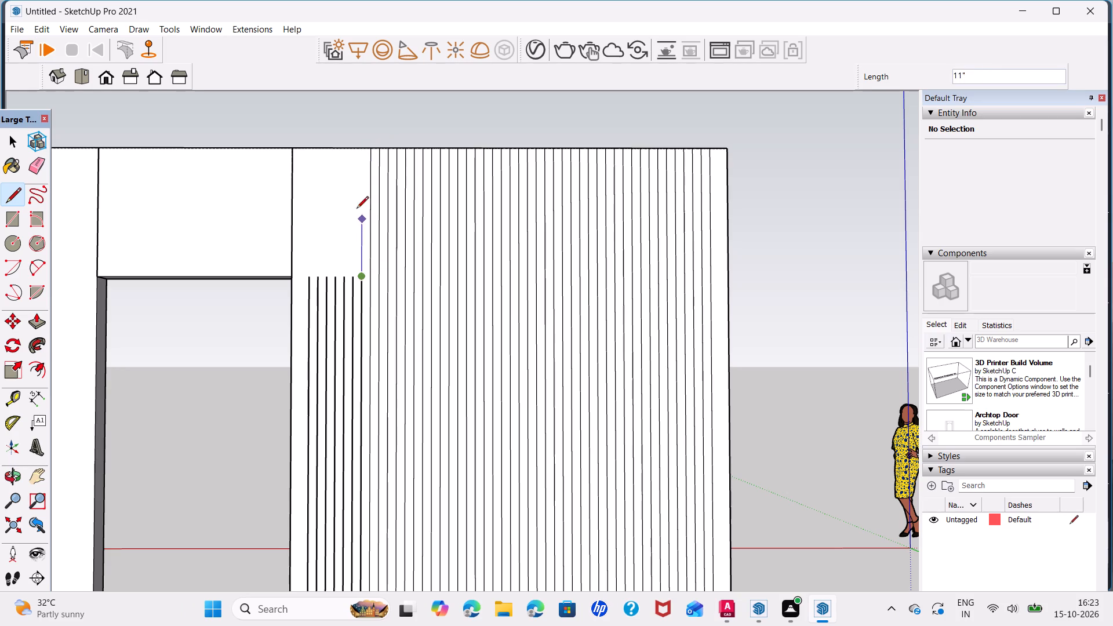
left_click(362, 153)
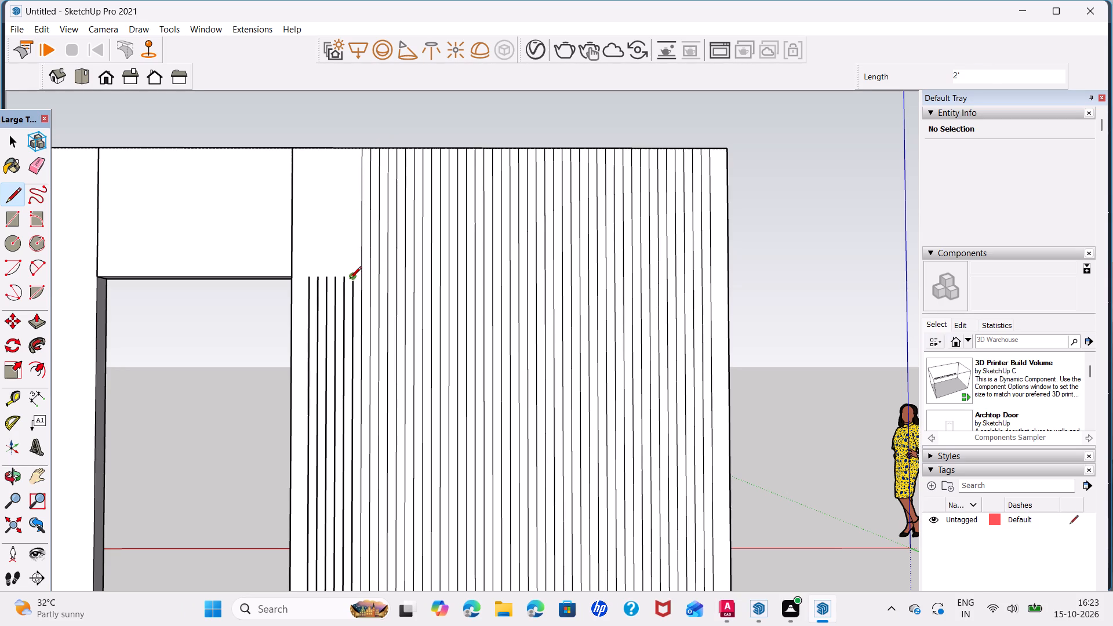
left_click(350, 279)
left_click(348, 151)
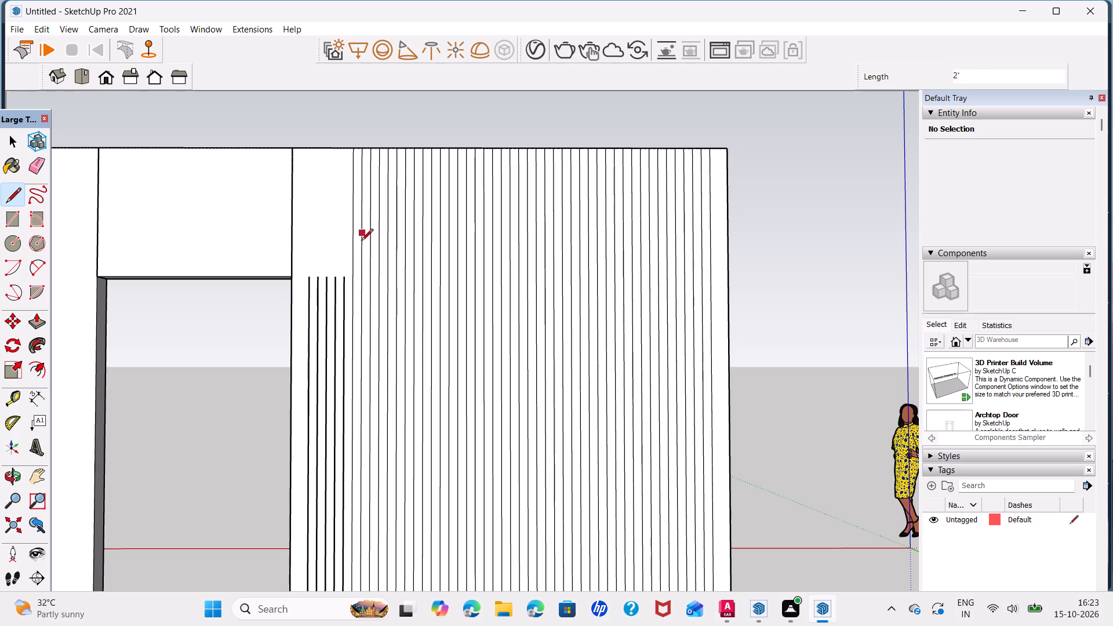
left_click(343, 276)
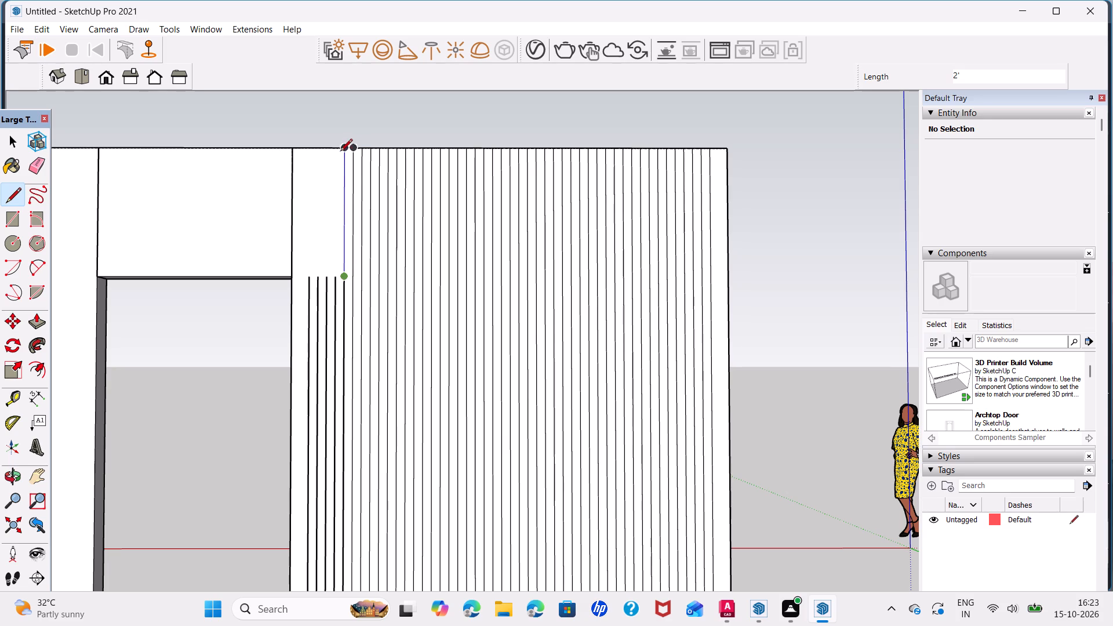
left_click(340, 152)
left_click(334, 278)
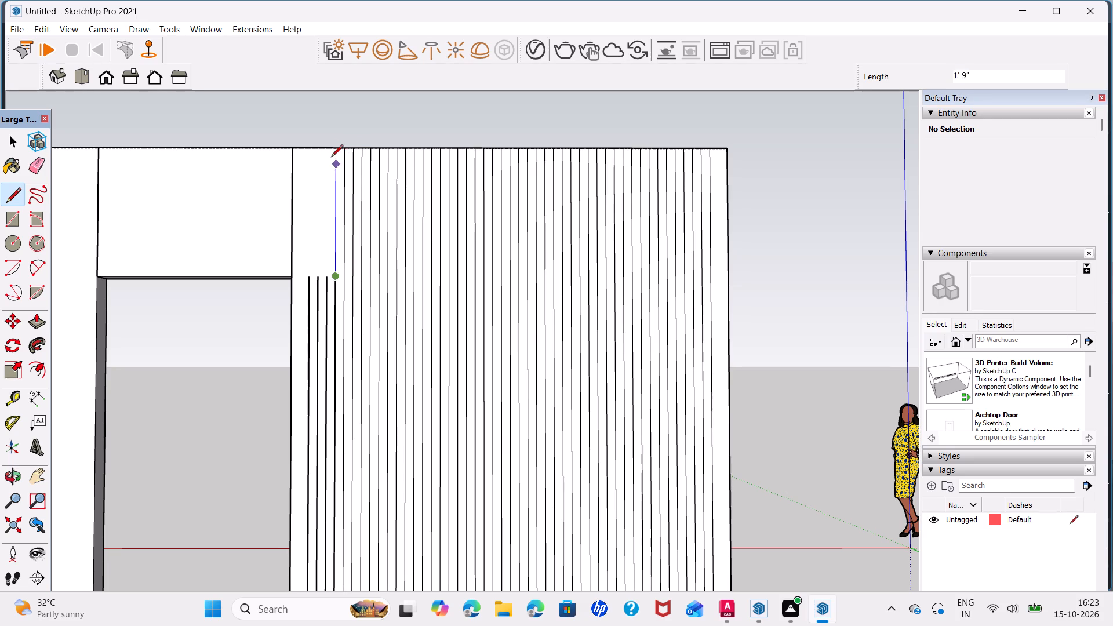
left_click(330, 154)
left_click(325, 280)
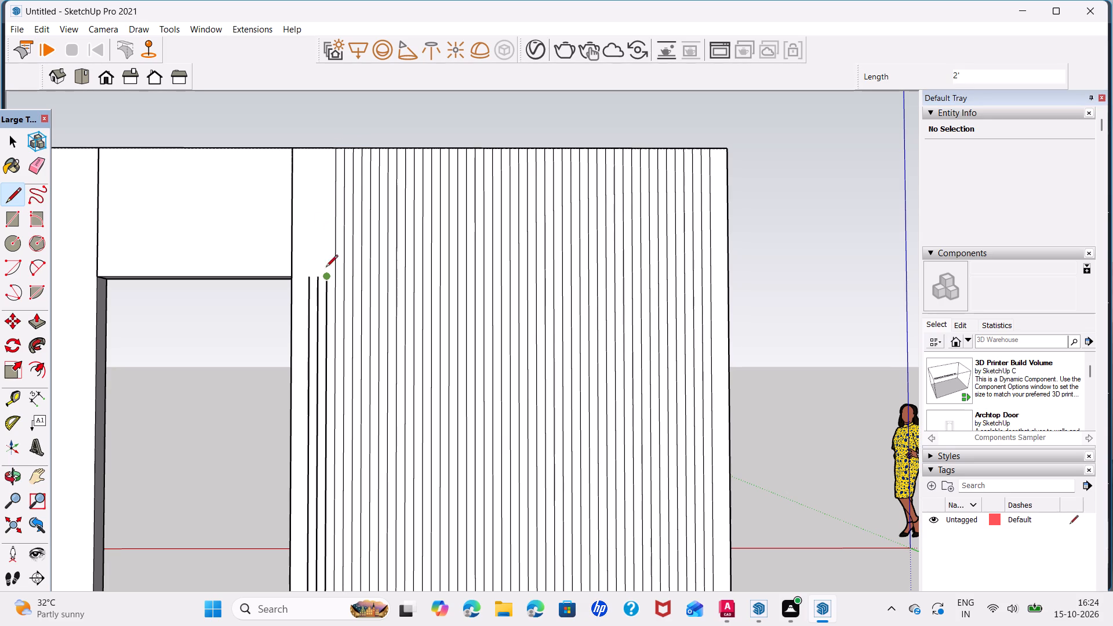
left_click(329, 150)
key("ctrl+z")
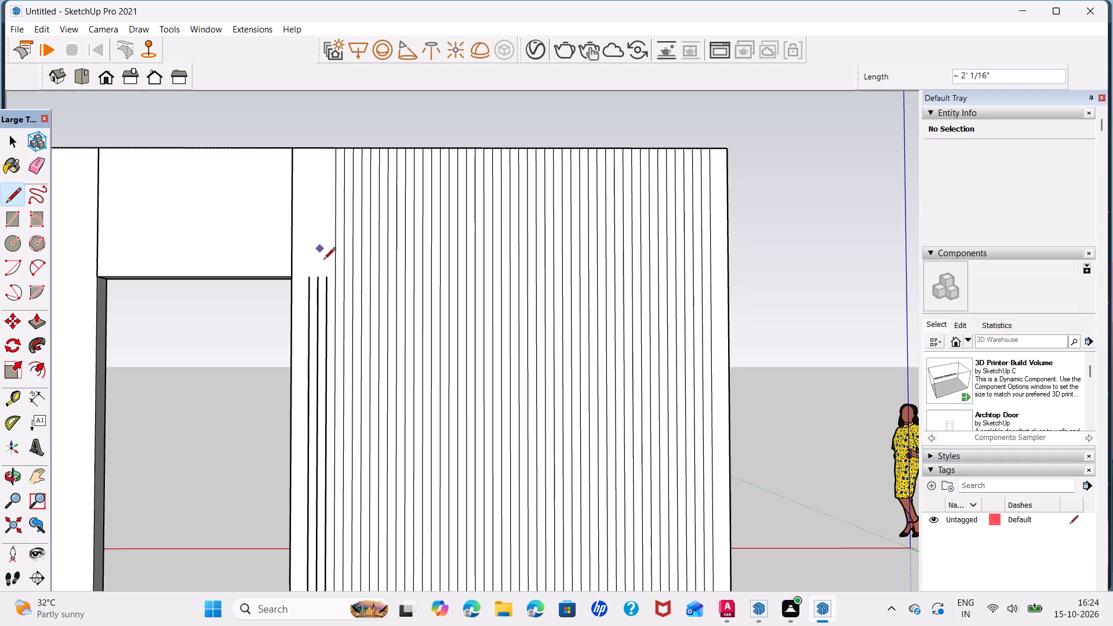
Draw a 2' vertical line from the top of the third slat line from the door opening to the wall's top edge.
left_click(325, 281)
left_click(326, 148)
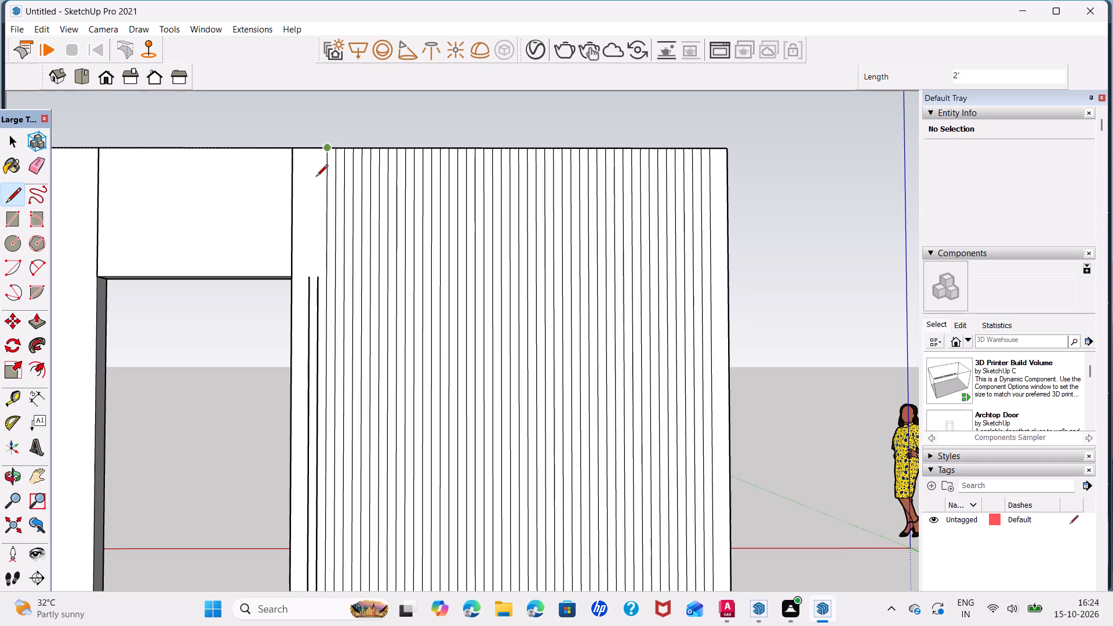
Draw 2' vertical lines from the tops of the last two short slat lines beside the door opening to the wall's top edge.
left_click(318, 273)
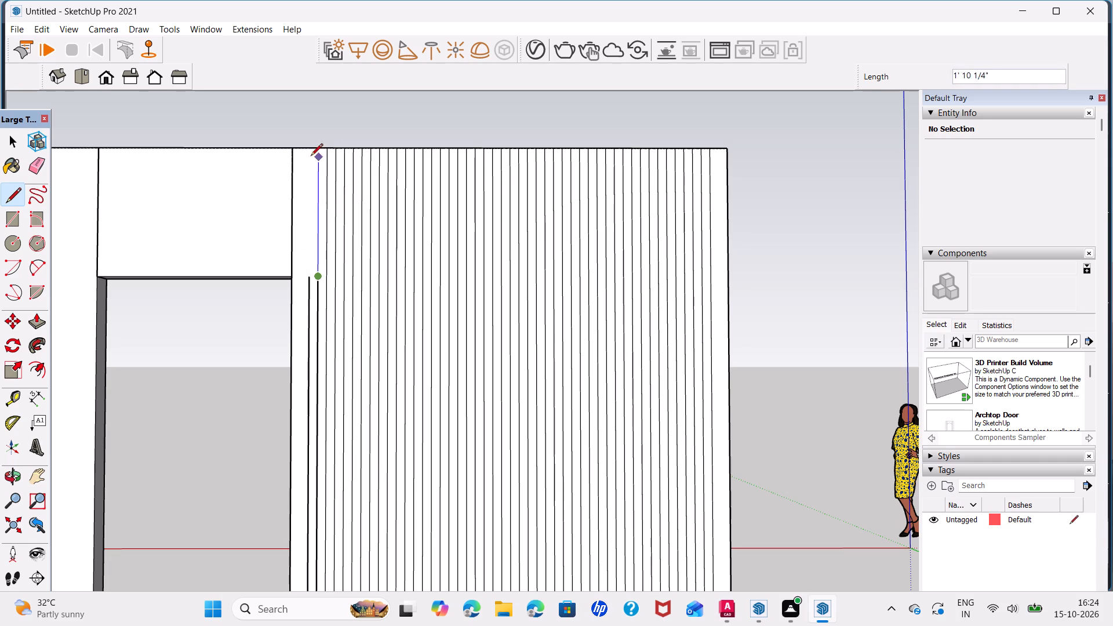
left_click(314, 149)
left_click(309, 278)
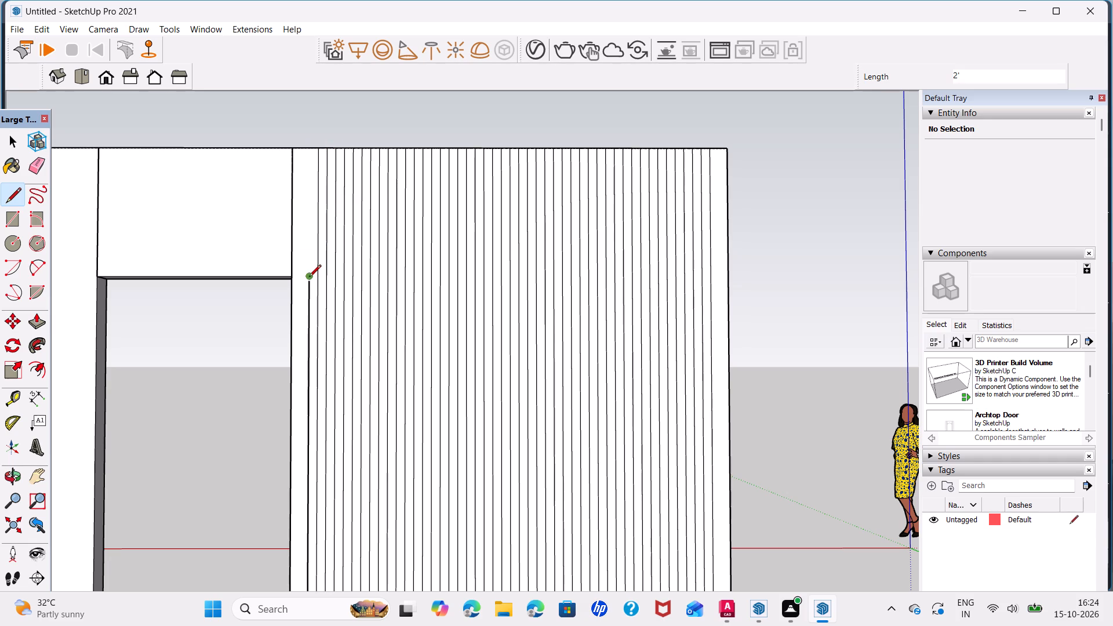
left_click(309, 154)
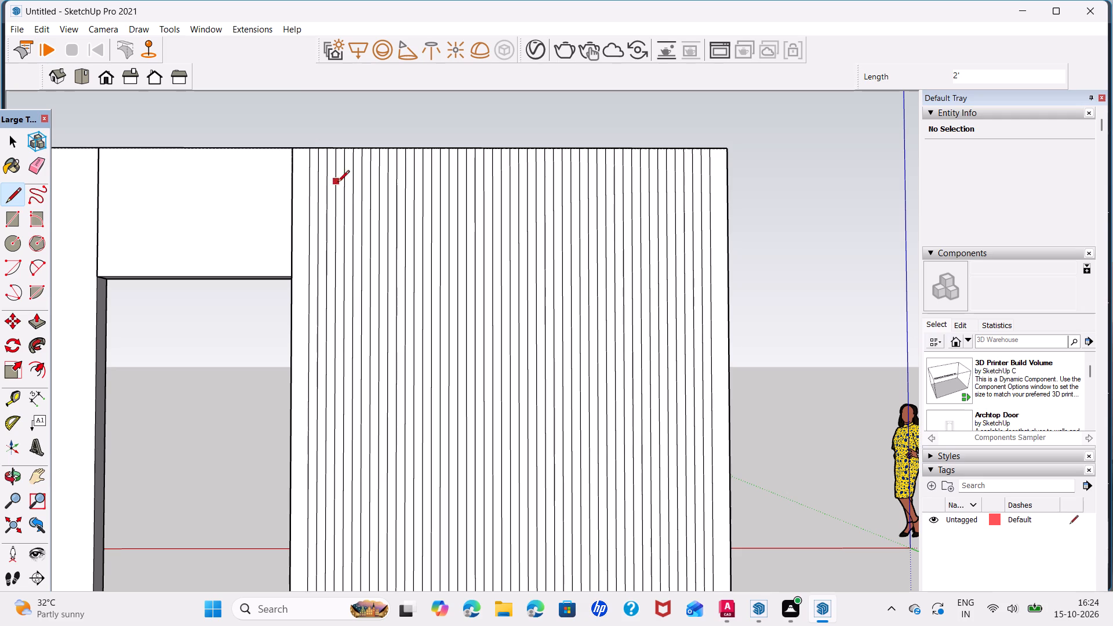
key("space")
Push/Pull the second slat strip from the door opening outward by 0.5".
scroll(441, 264, "down", 2)
middle_click_drag(453, 395, 424, 254)
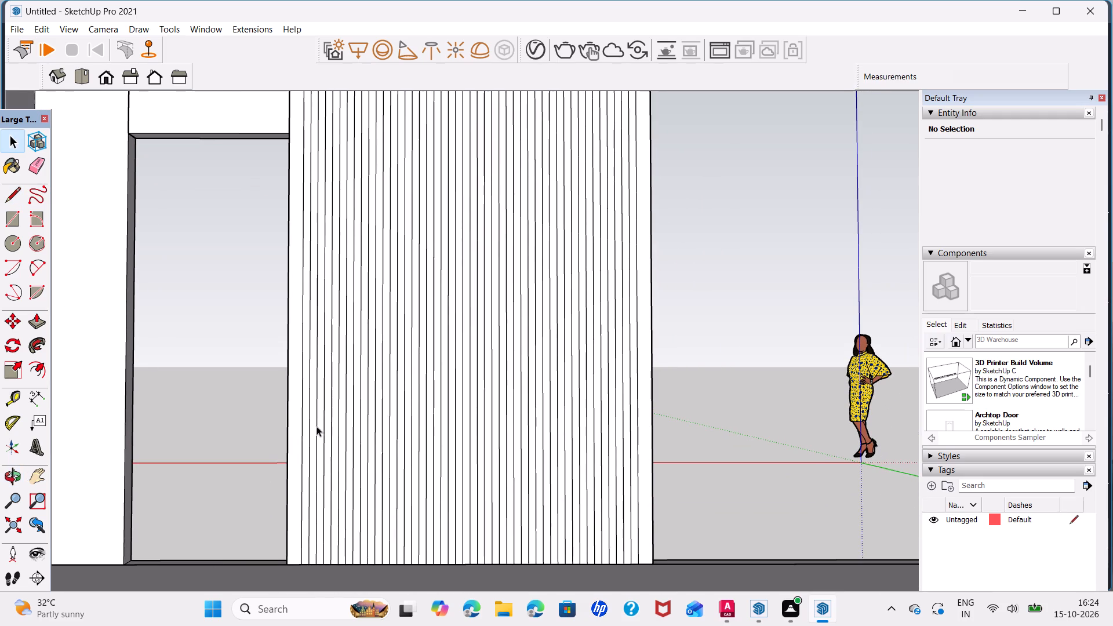
key("p")
left_click(304, 460)
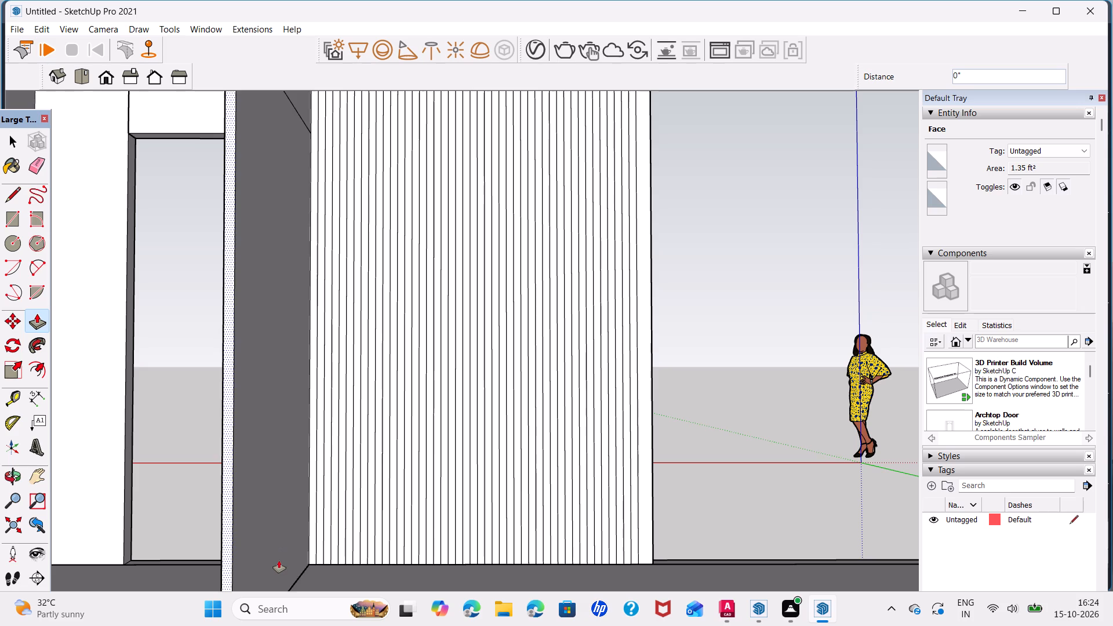
key("0")
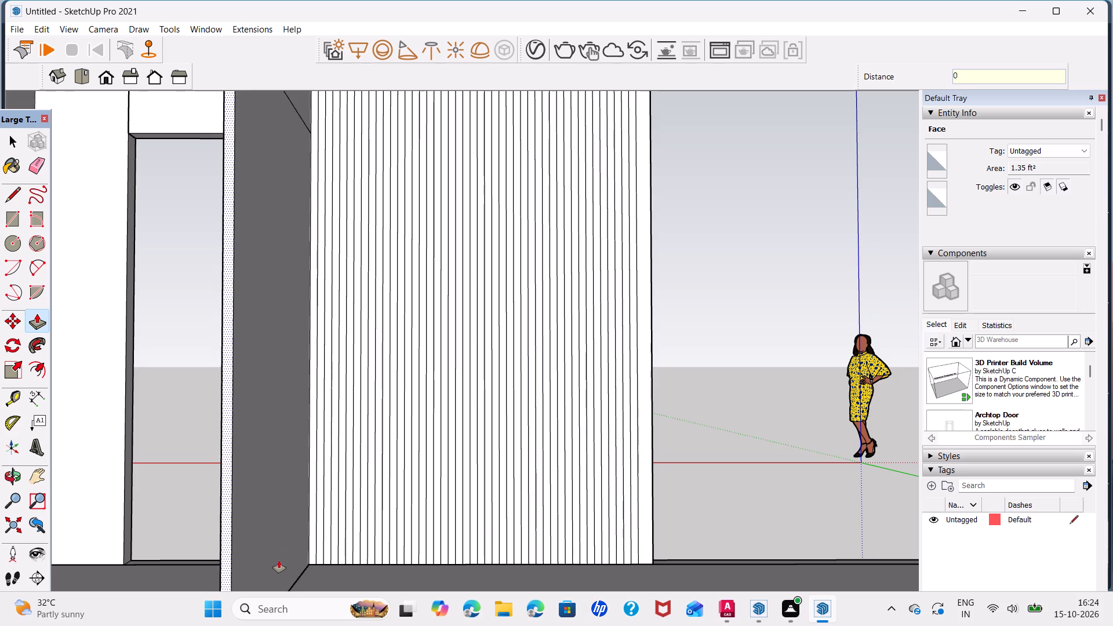
type(".5")
key("Return")
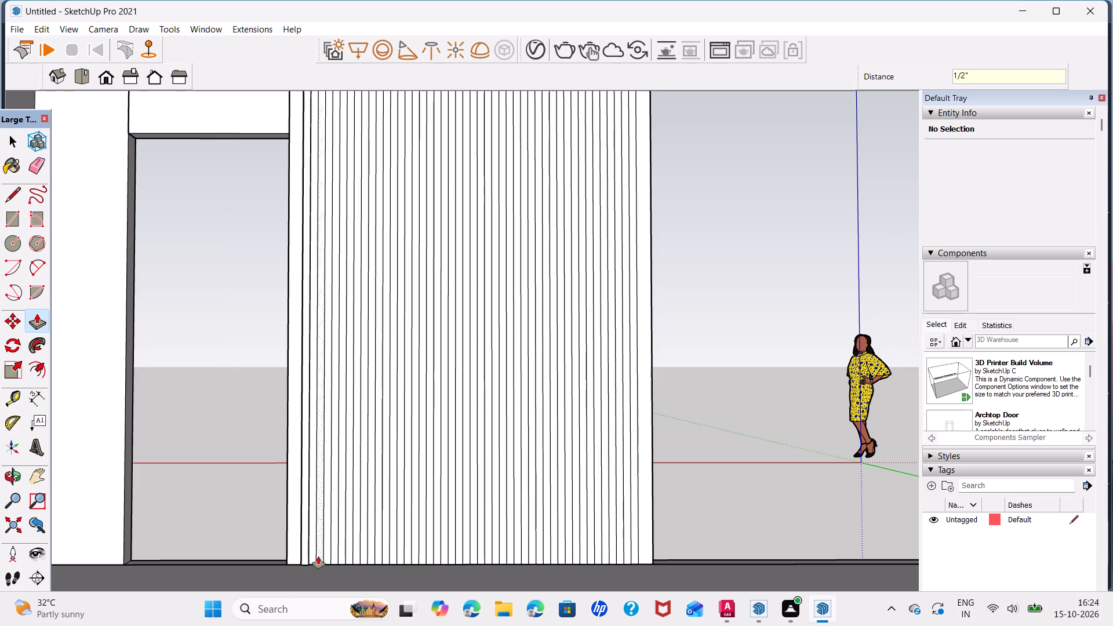
Extrude the next nine alternate slat strips by the same 1/2", working away from the door opening.
scroll(307, 530, "up", 5)
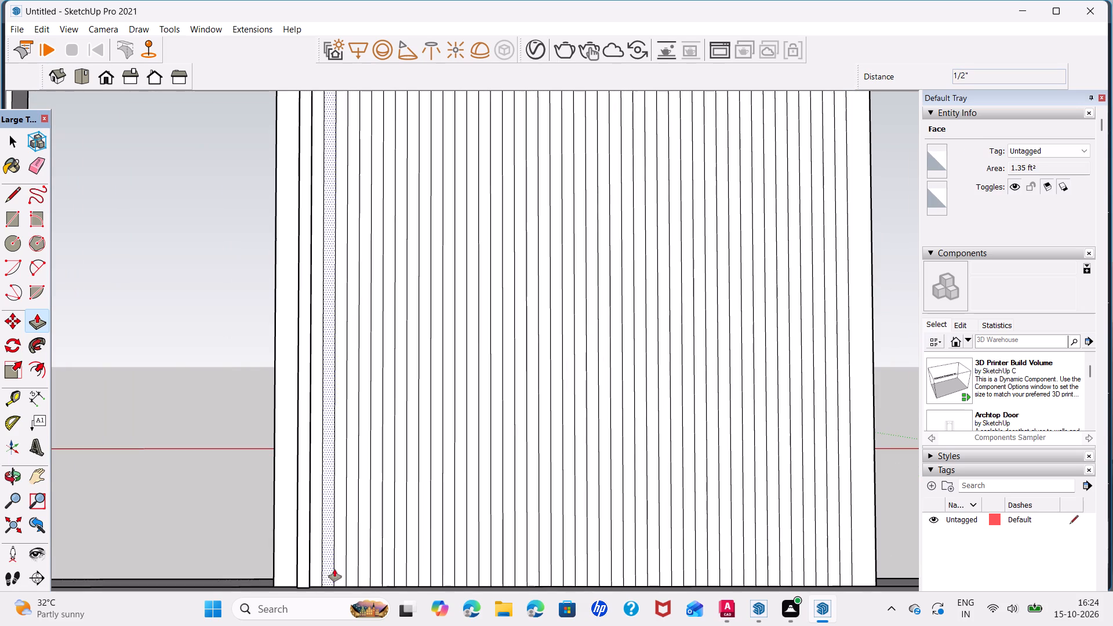
double_click(326, 567)
double_click(354, 570)
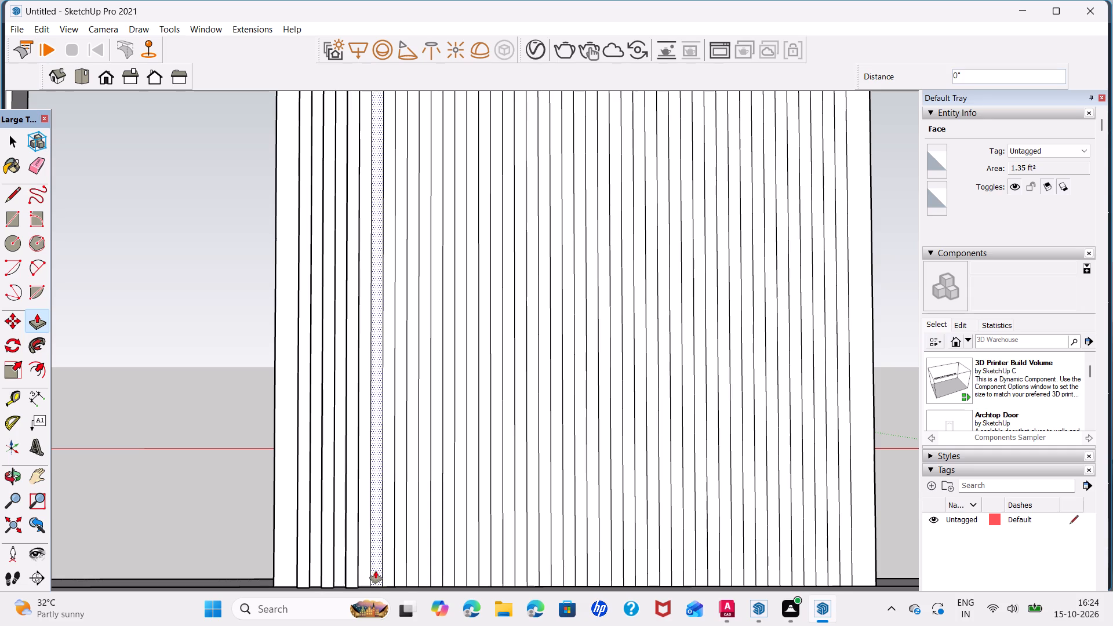
double_click(376, 571)
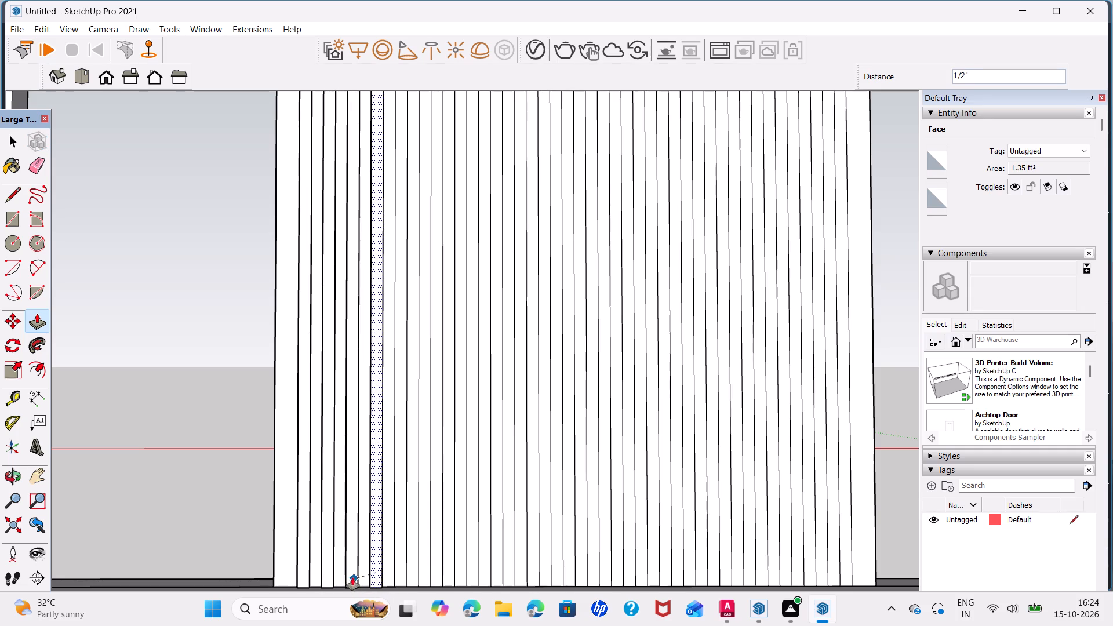
left_click(351, 575)
double_click(400, 574)
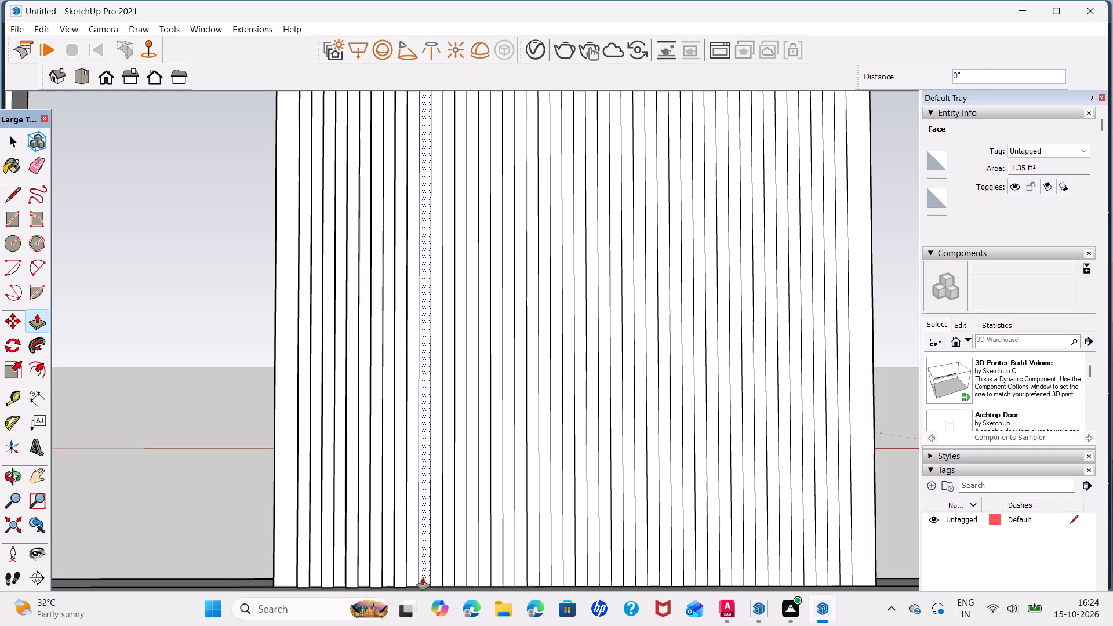
double_click(427, 577)
double_click(451, 572)
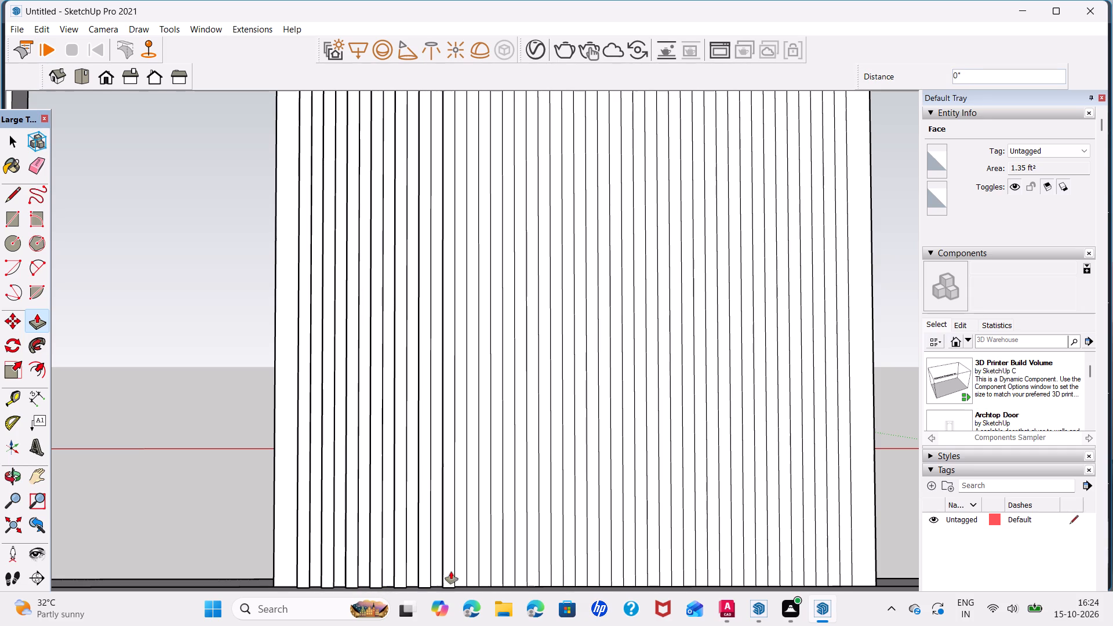
double_click(473, 572)
double_click(501, 578)
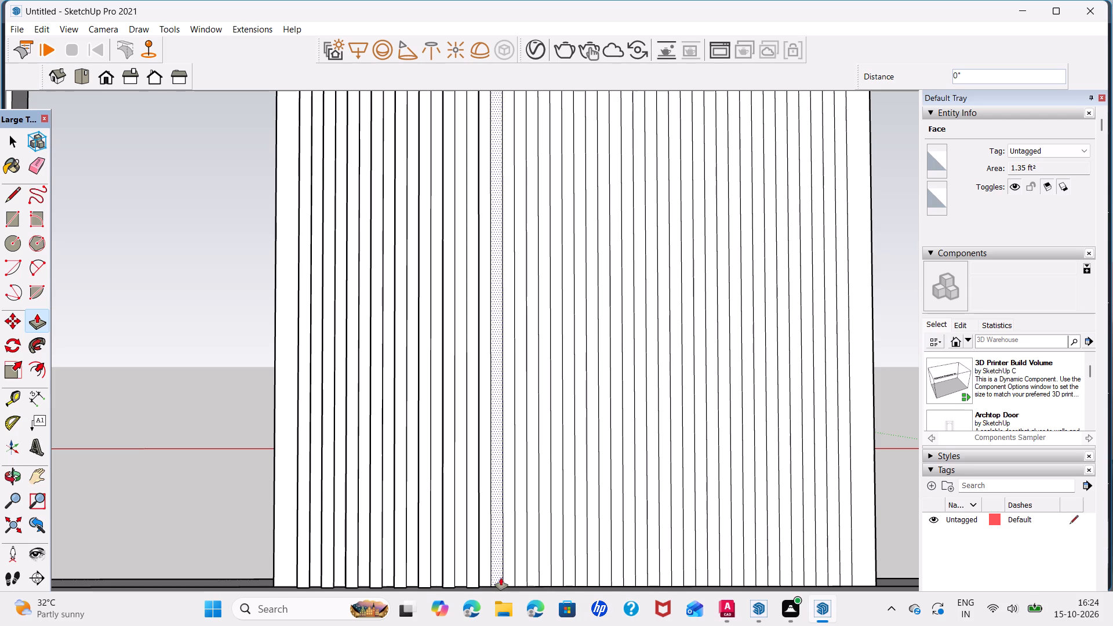
double_click(519, 582)
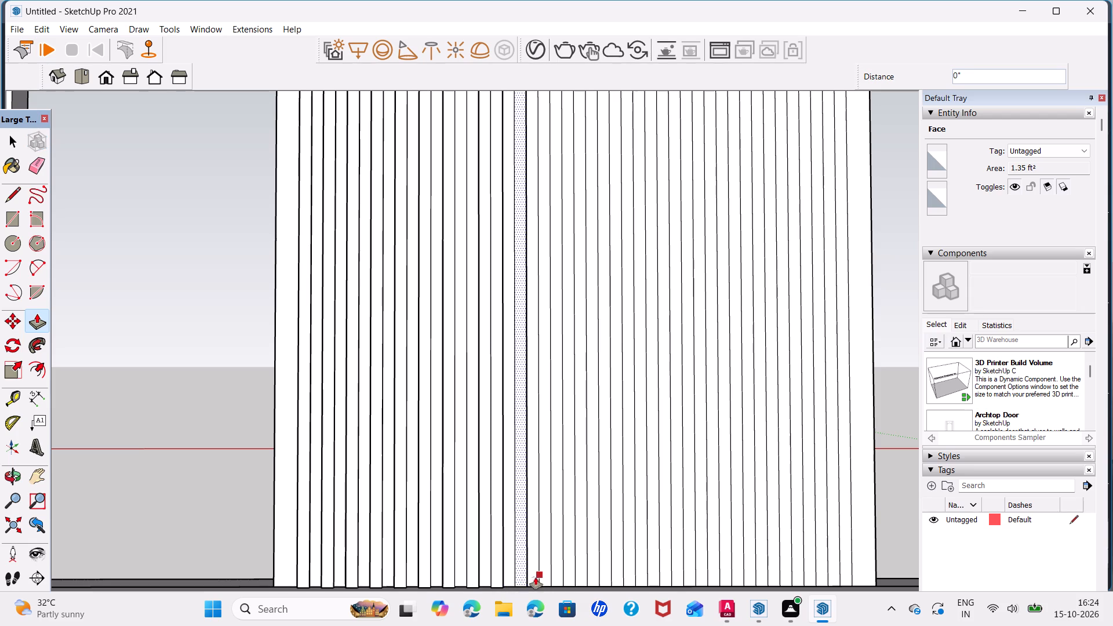
left_click(495, 567)
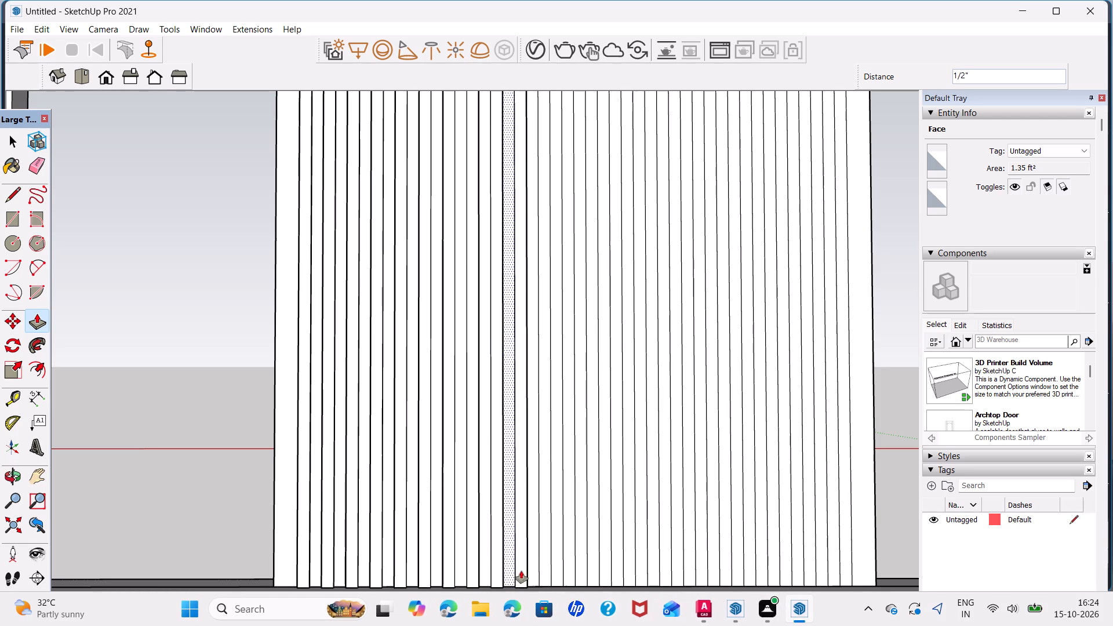
Continue across the panel, extruding six more alternate slat strips by 1/2".
double_click(543, 565)
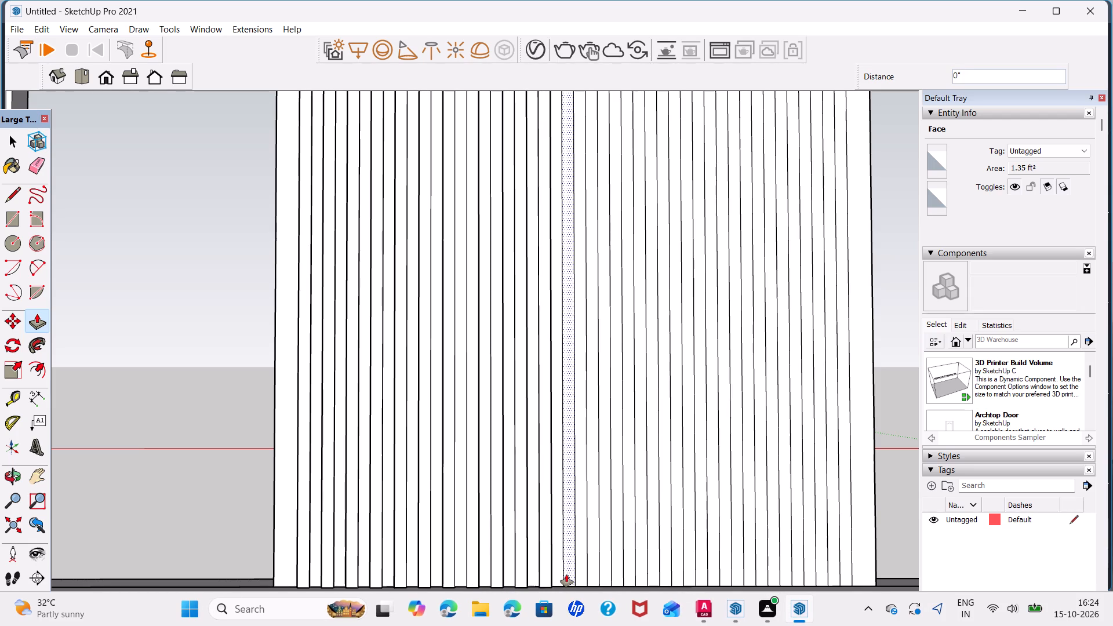
double_click(566, 574)
double_click(590, 576)
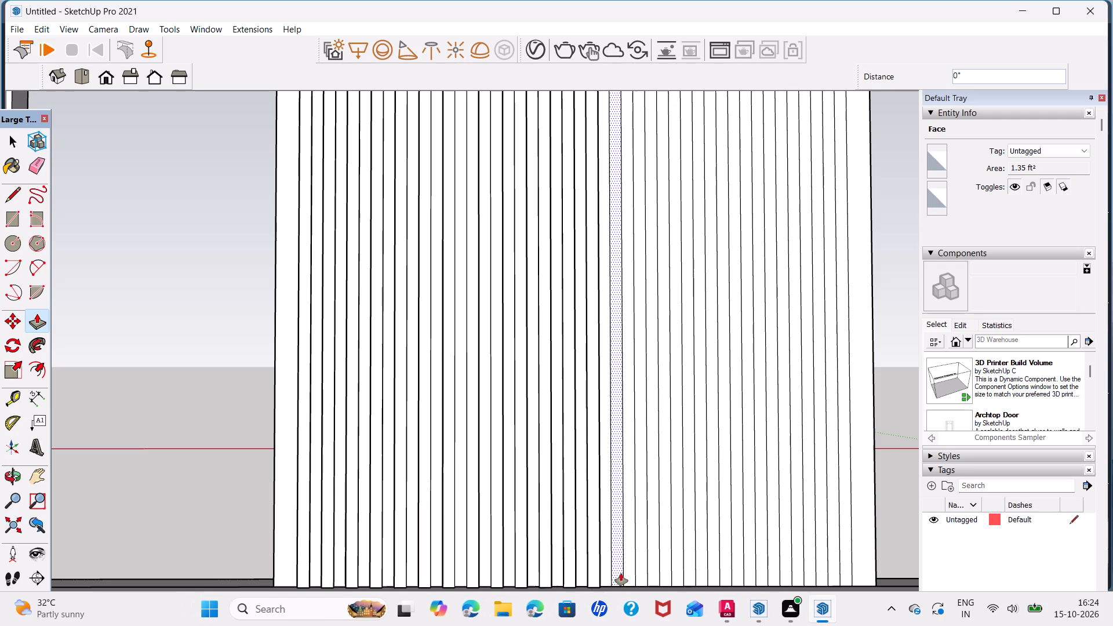
double_click(621, 572)
triple_click(636, 574)
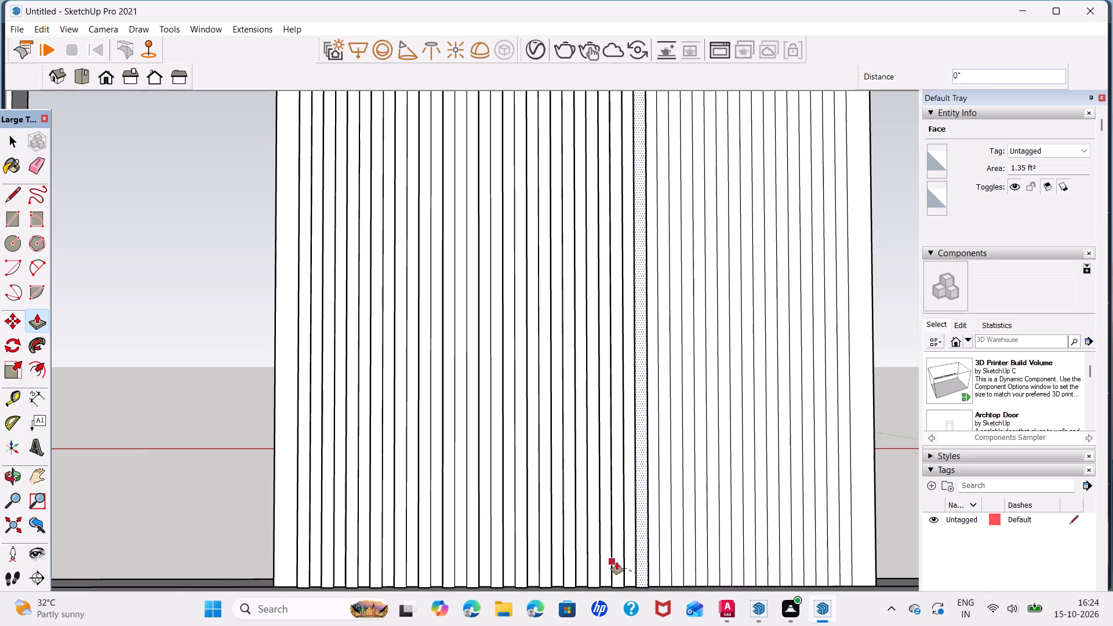
left_click(614, 563)
double_click(666, 573)
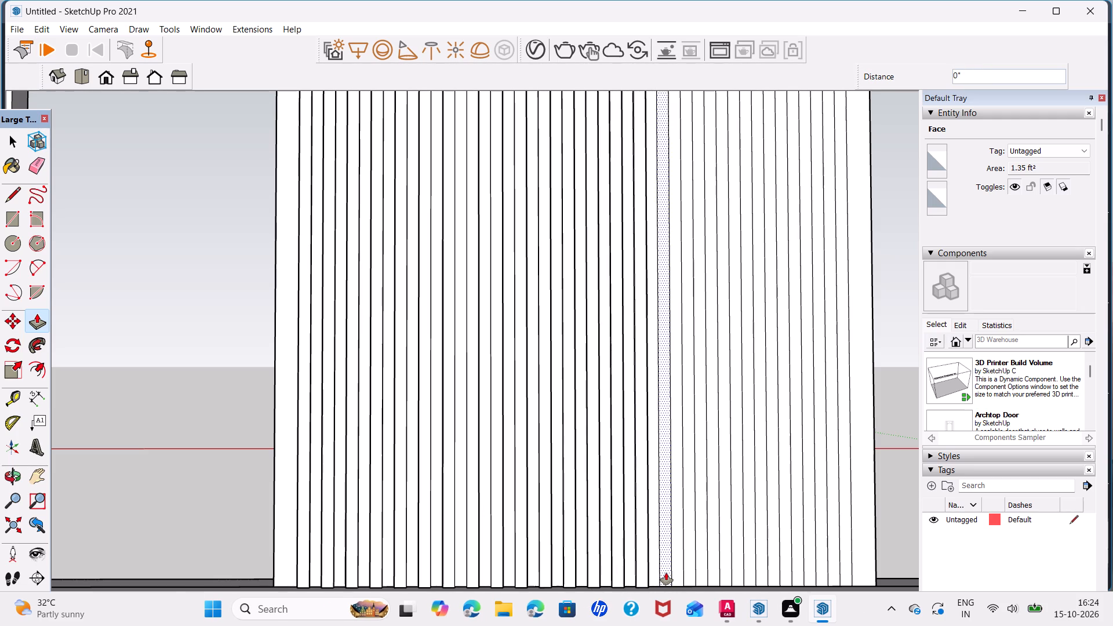
left_click(642, 562)
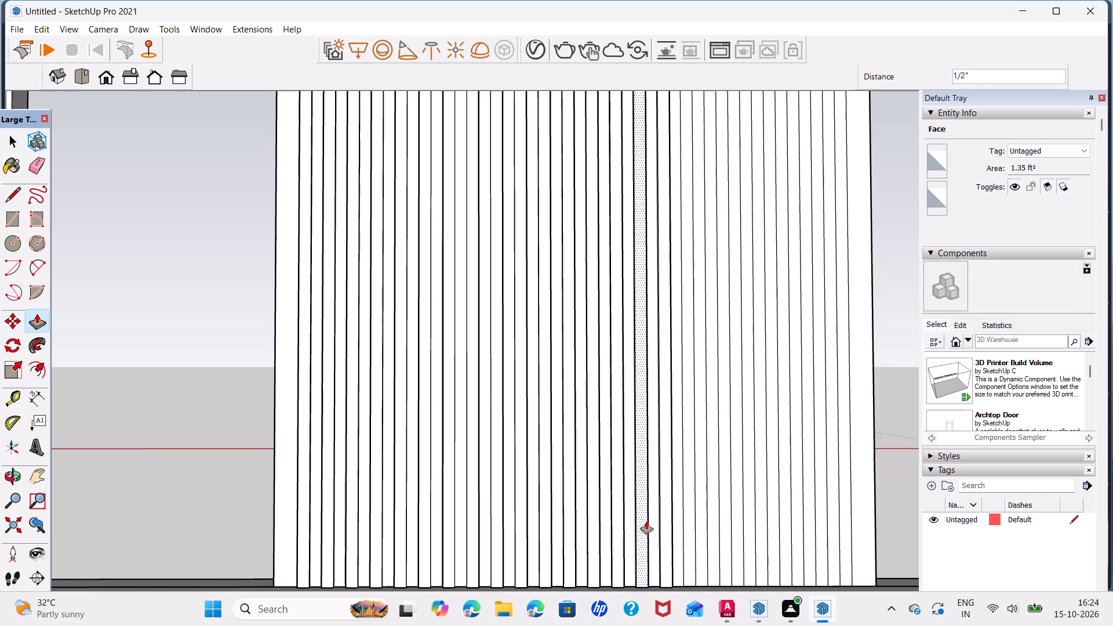
Extrude the remaining seven alternate slat strips by 1/2" up to the wall's end farthest from the door opening.
middle_click_drag(646, 522, 475, 439, "shift")
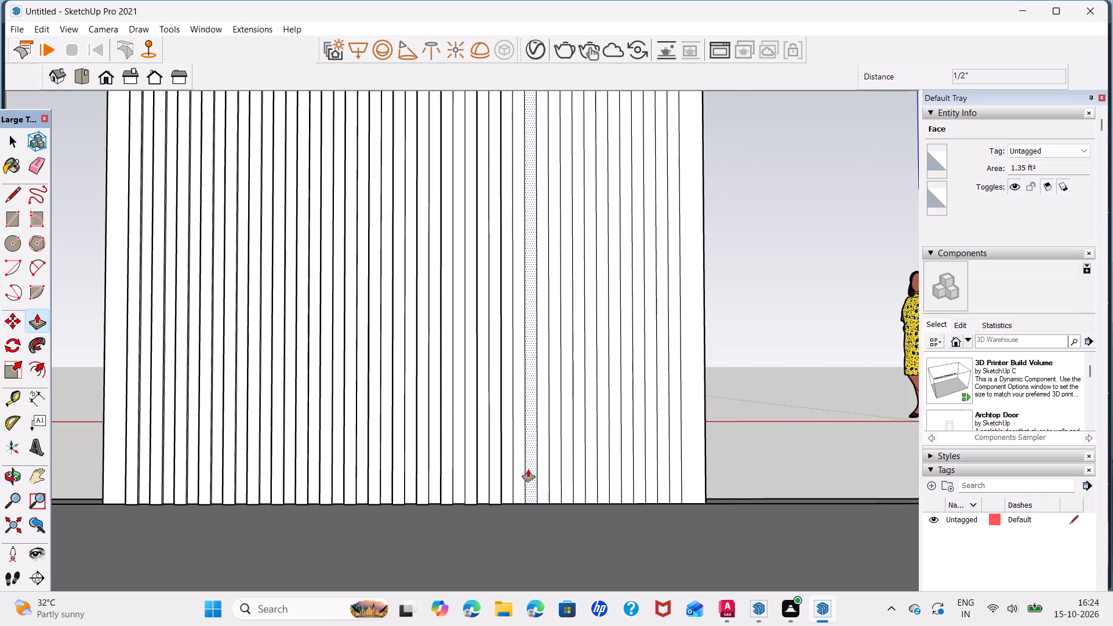
scroll(525, 471, "up", 3)
middle_click_drag(503, 500, 423, 547)
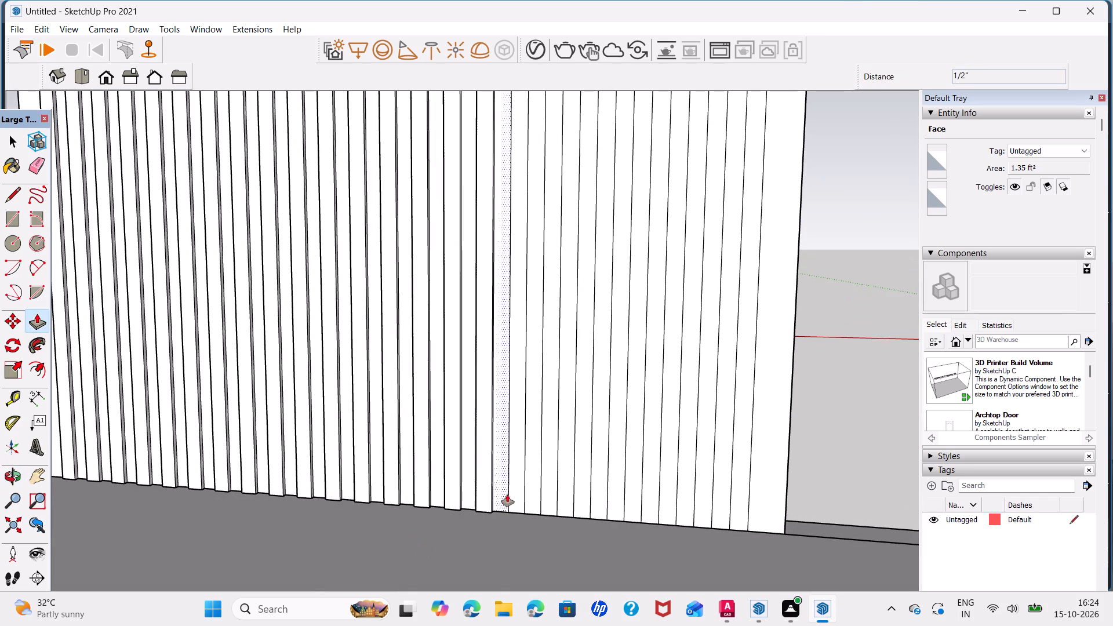
double_click(514, 491)
double_click(547, 501)
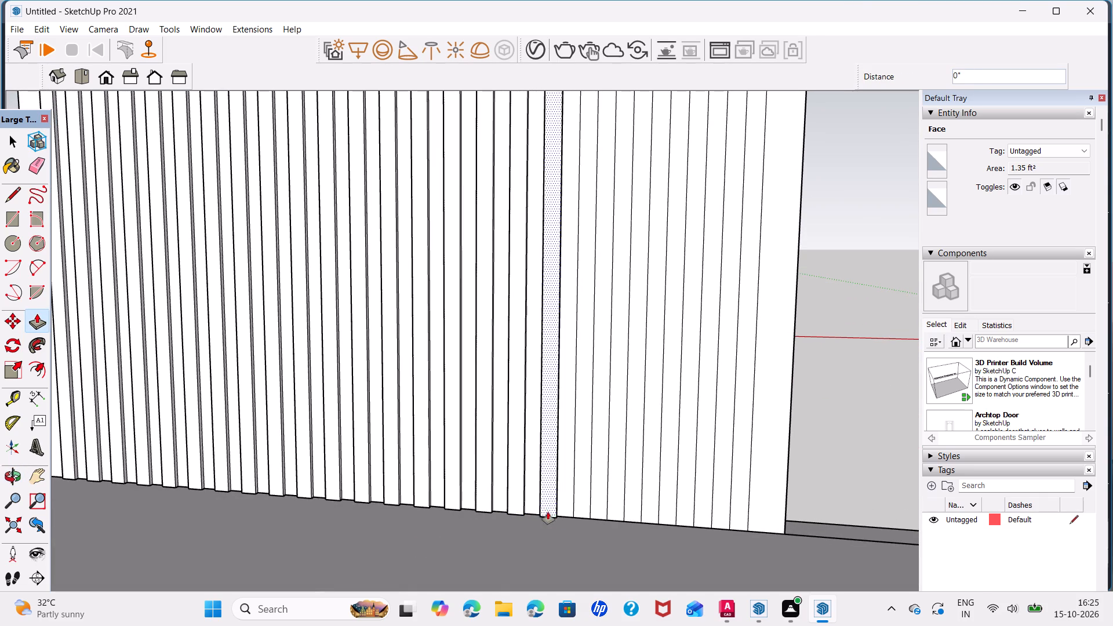
double_click(584, 500)
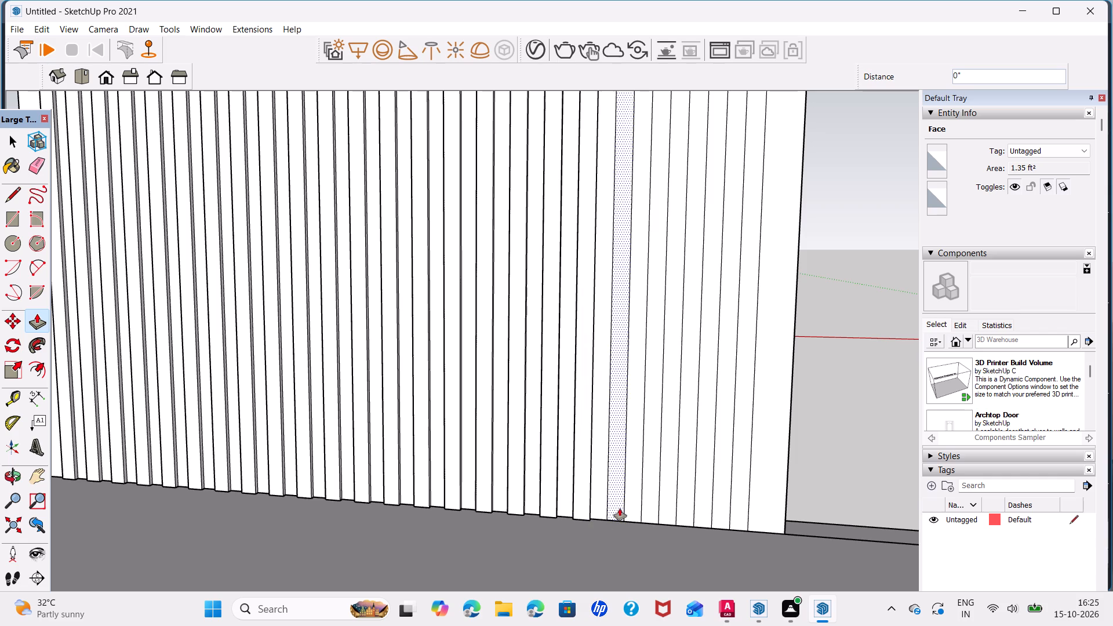
double_click(621, 507)
double_click(654, 508)
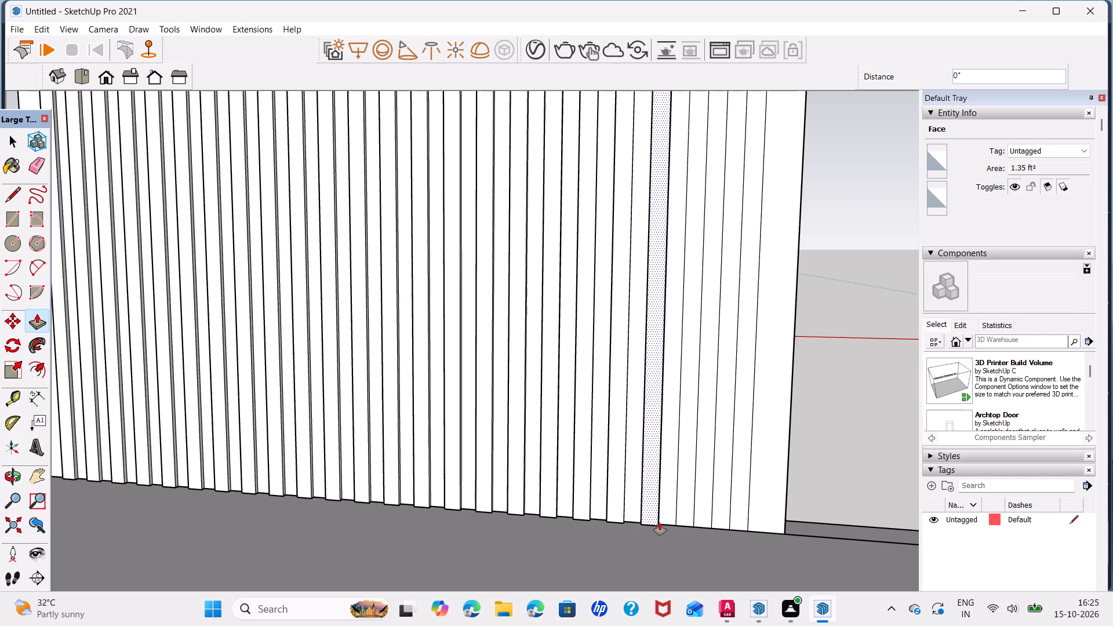
double_click(686, 506)
double_click(716, 503)
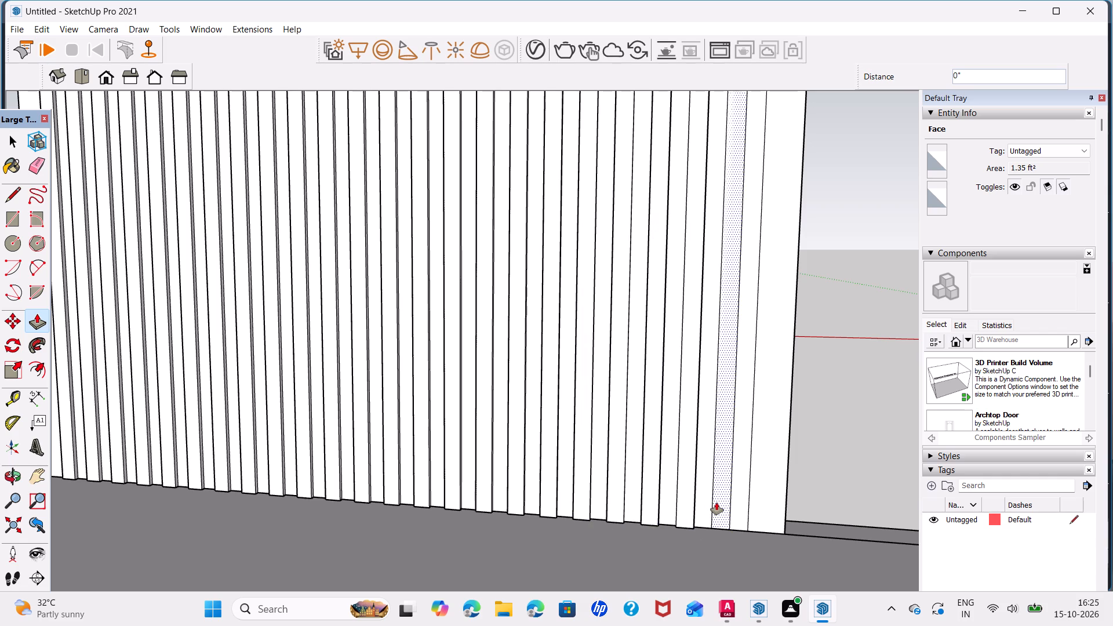
scroll(622, 405, "down", 1)
key("space")
Select the slatted panel with all its connected wall geometry and make it a group.
scroll(585, 396, "down", 4)
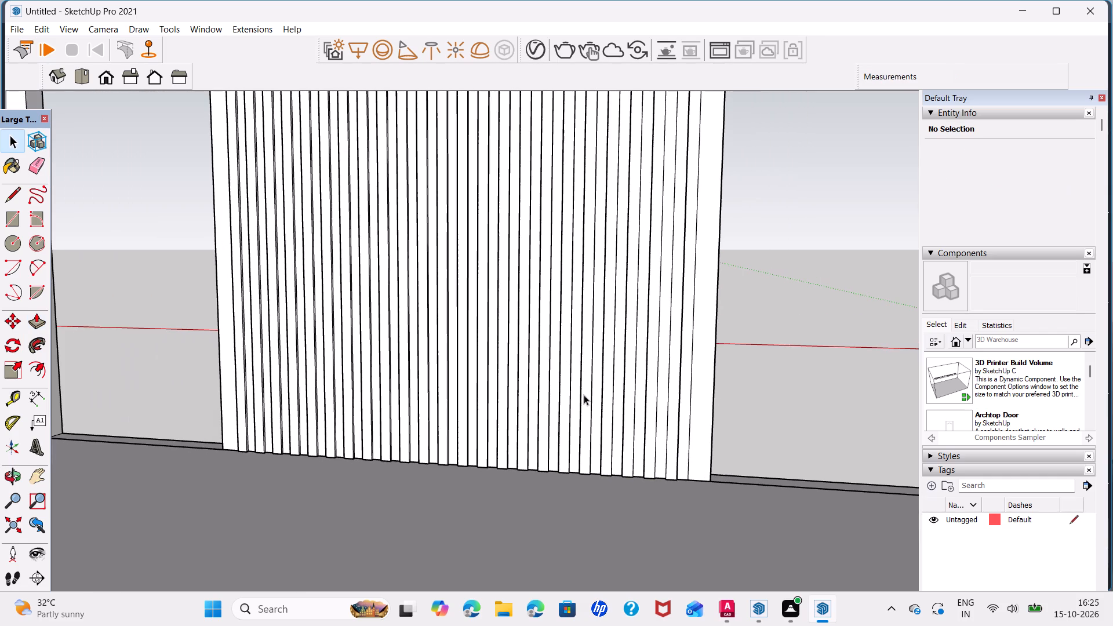
middle_click_drag(432, 386, 536, 435)
scroll(449, 394, "down", 3)
middle_click_drag(445, 394, 425, 336)
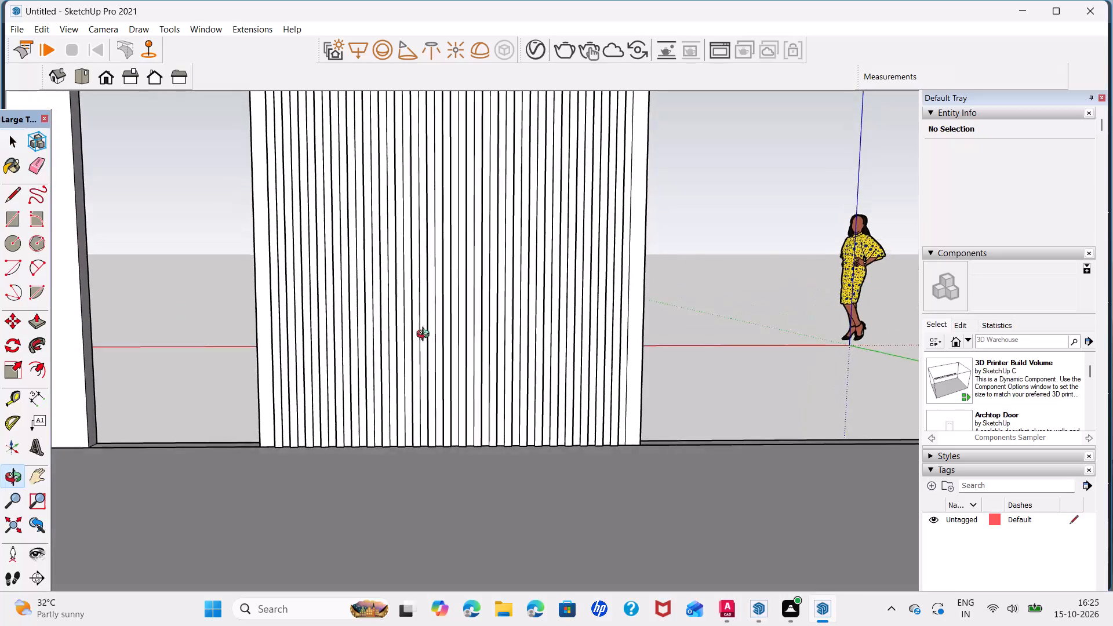
middle_click_drag(425, 336, 429, 307)
middle_click_drag(425, 362, 425, 502, "shift")
triple_click(487, 492)
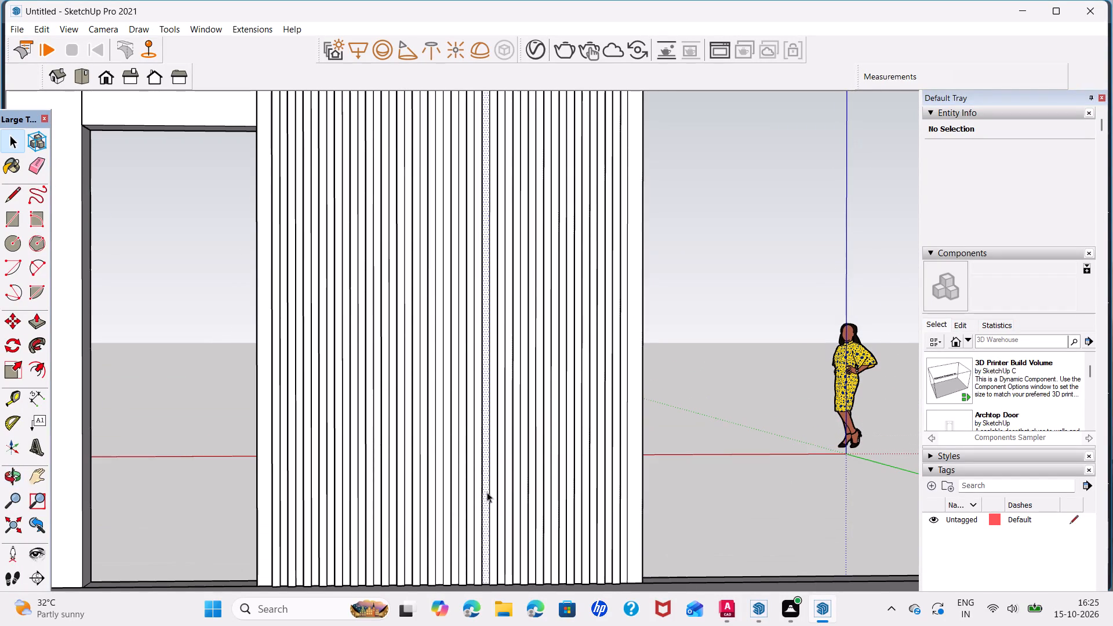
right_click(487, 492)
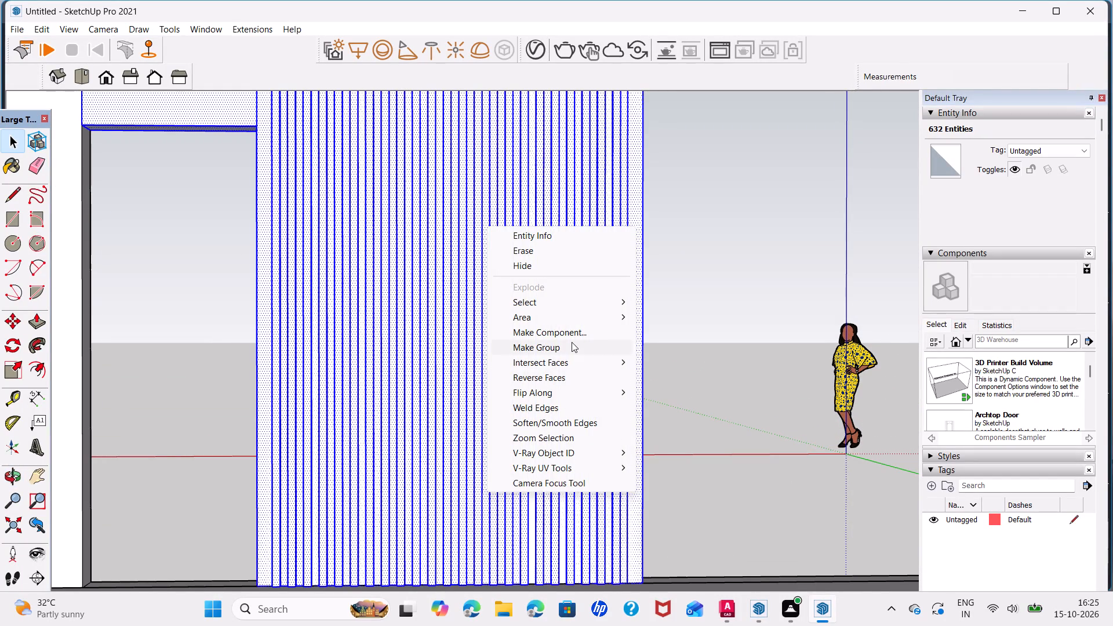
left_click(572, 342)
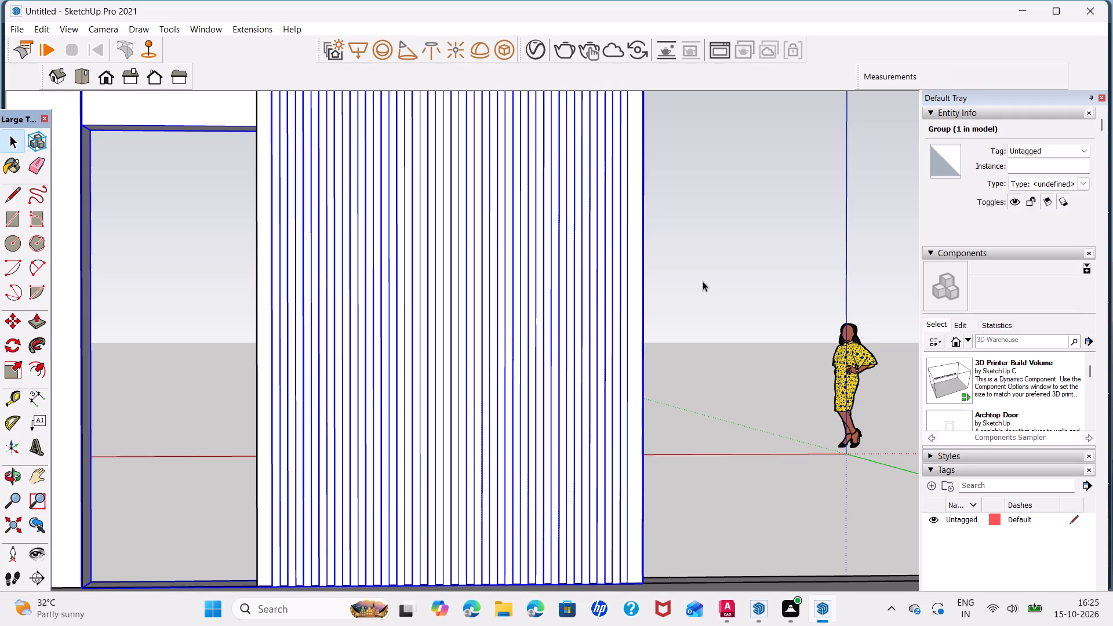
left_click(745, 271)
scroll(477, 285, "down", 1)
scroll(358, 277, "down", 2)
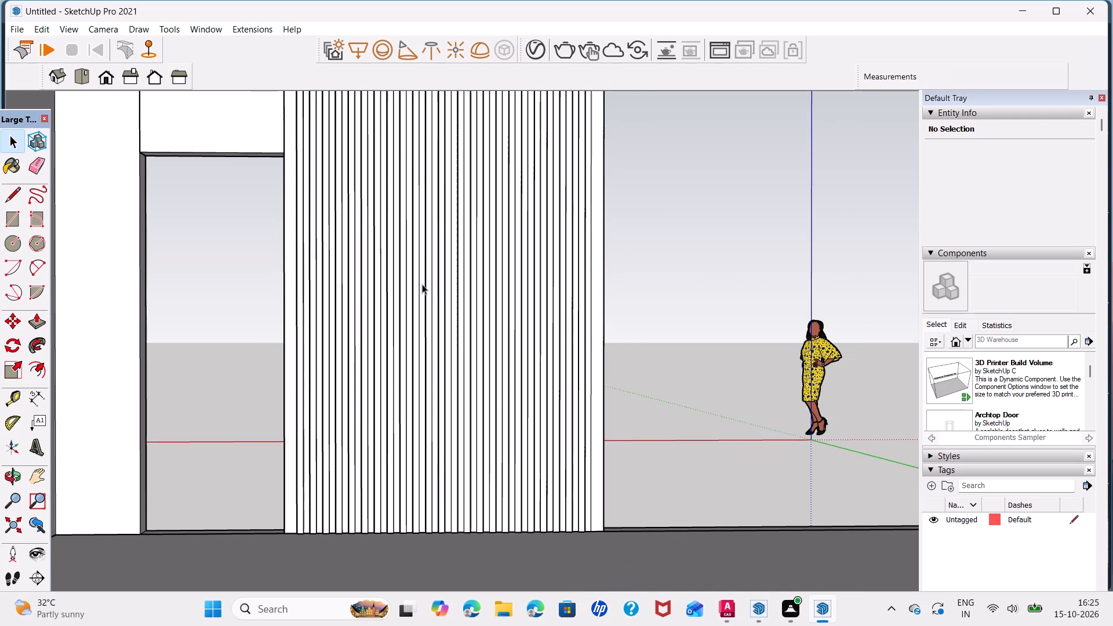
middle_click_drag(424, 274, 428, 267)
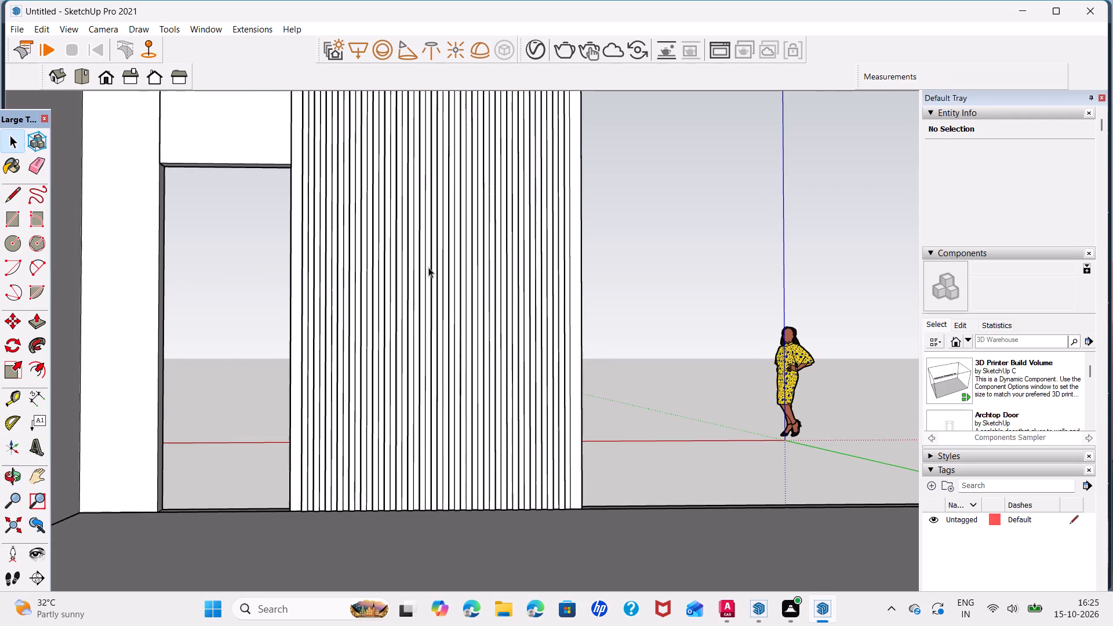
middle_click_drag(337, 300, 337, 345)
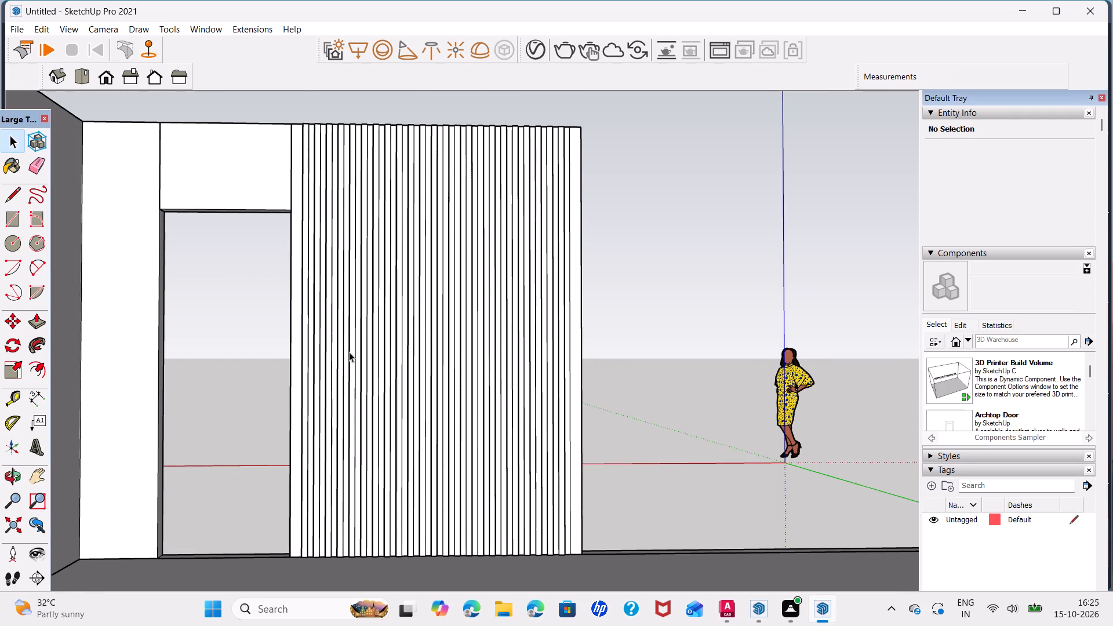
Draw a vertical rectangle about 7' 2 7/16" by 1' 2 9/16" on the slatted panel near its end farthest from the door opening.
middle_click_drag(345, 340, 344, 361)
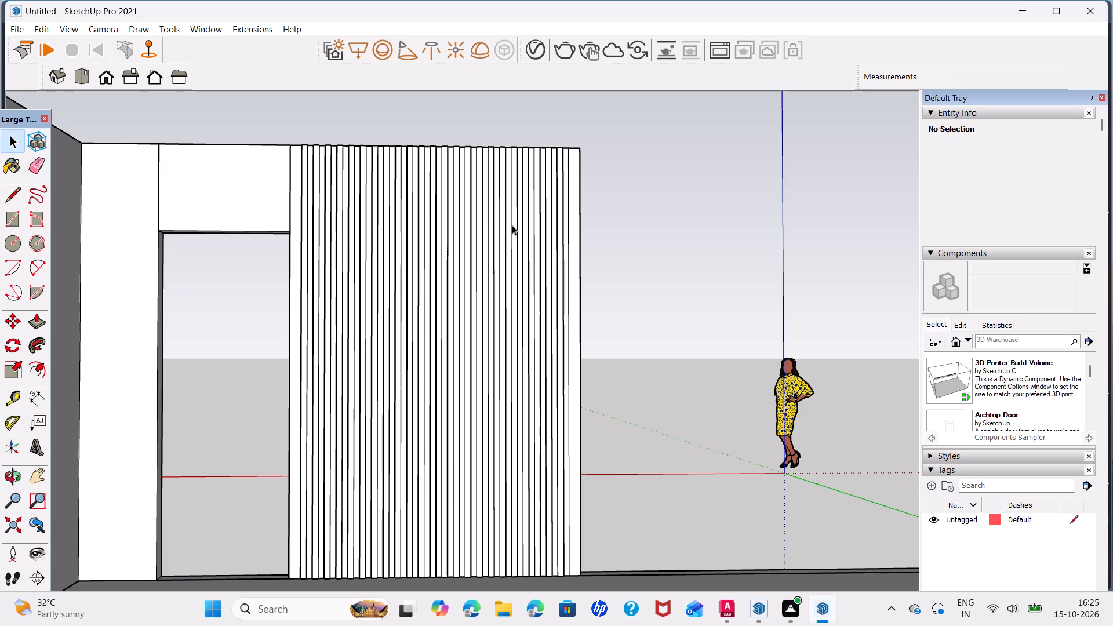
key("r")
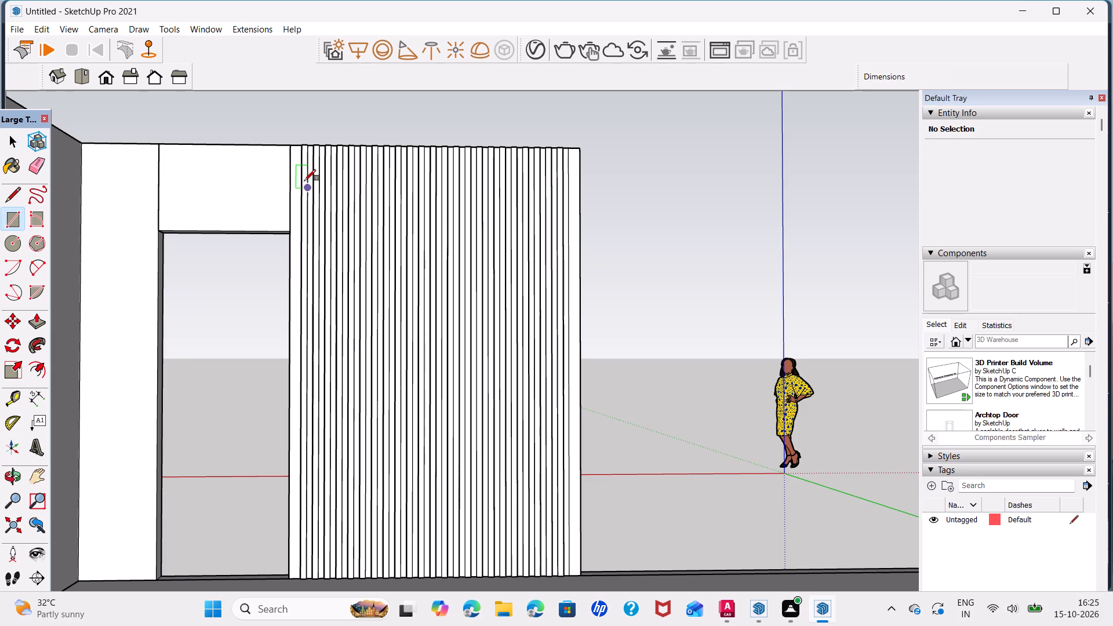
left_click(568, 175)
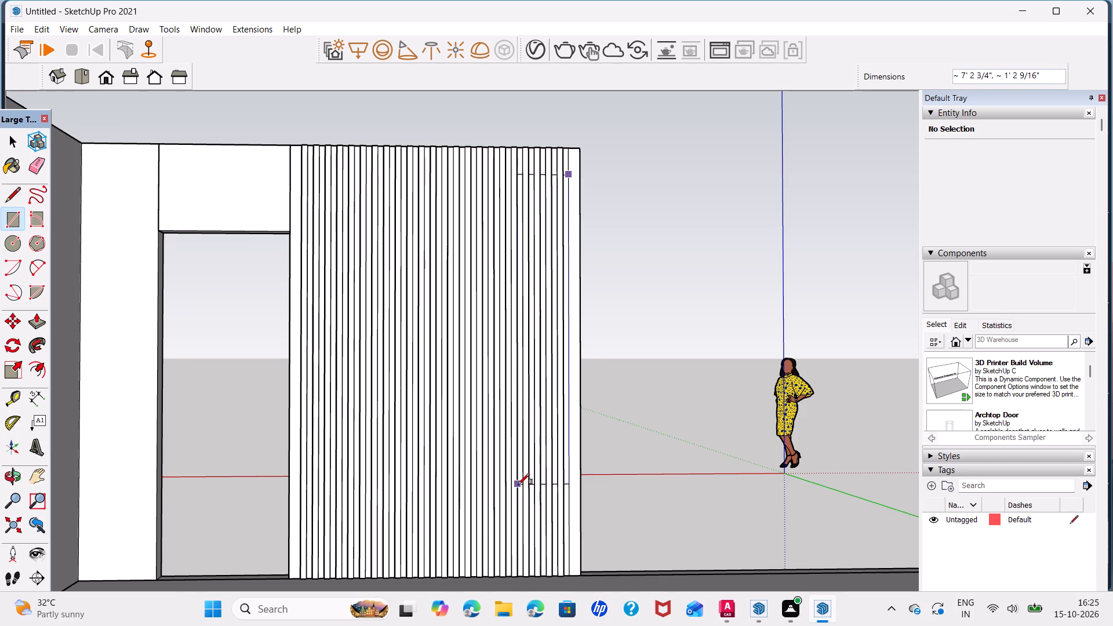
left_click(518, 483)
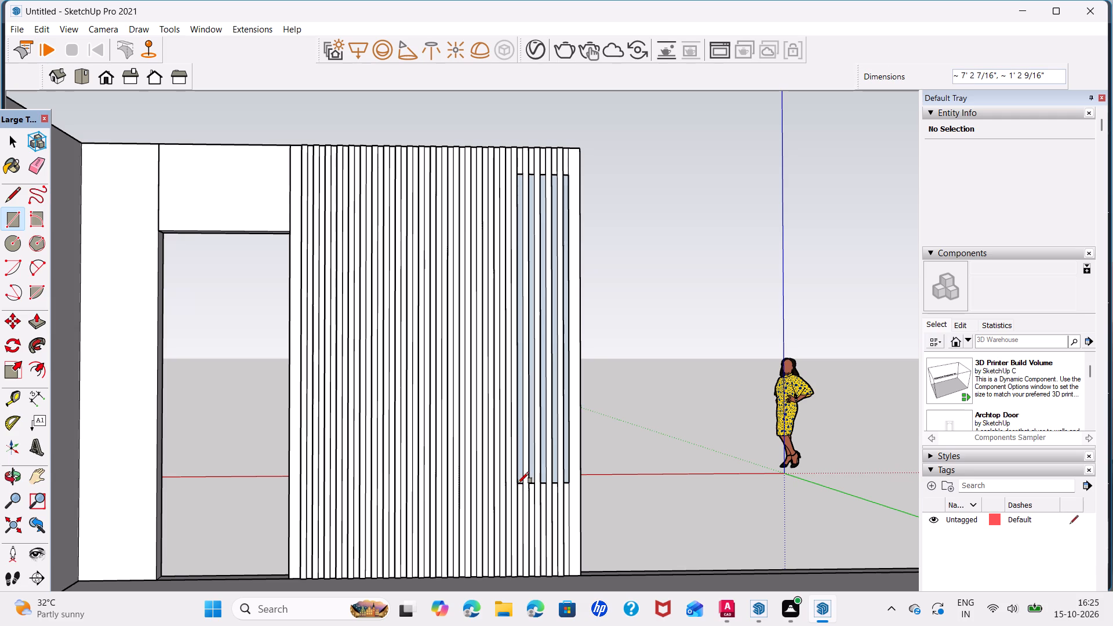
Move the rectangle's face about 2" straight out from the slatted panel into the room.
scroll(518, 483, "up", 11)
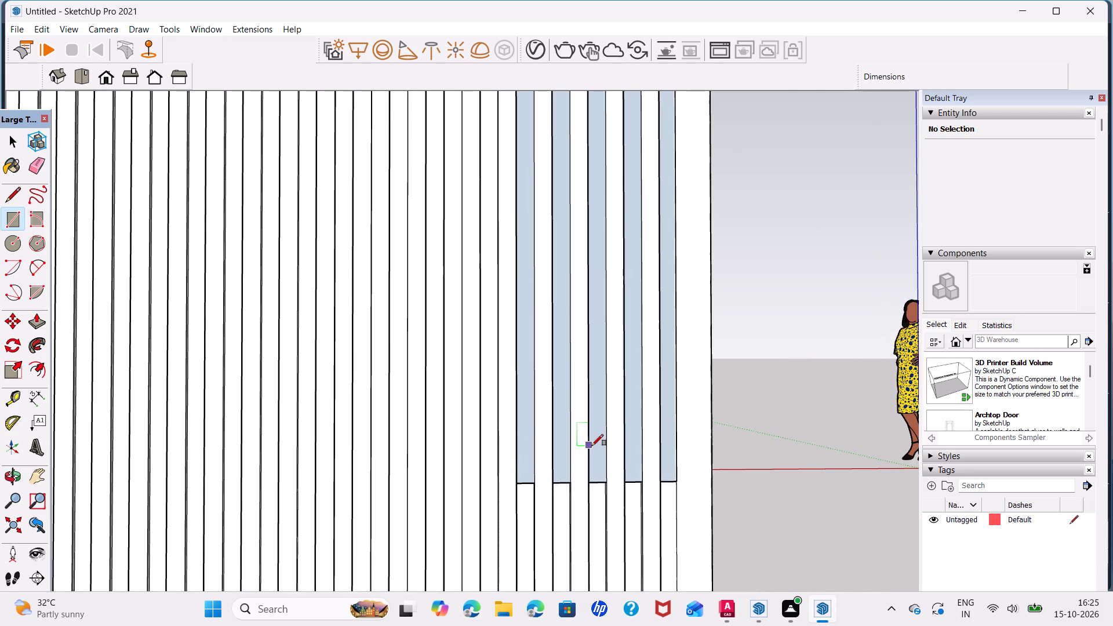
key("space")
middle_click_drag(620, 461, 385, 511)
scroll(587, 457, "down", 5)
left_click(624, 485)
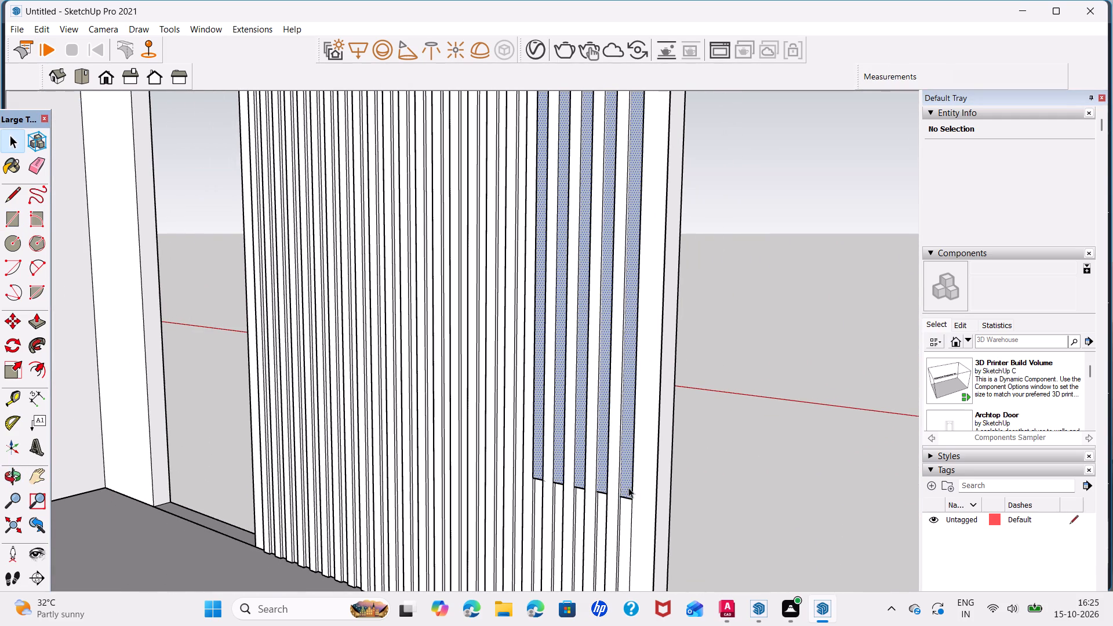
key("m")
left_click(632, 501)
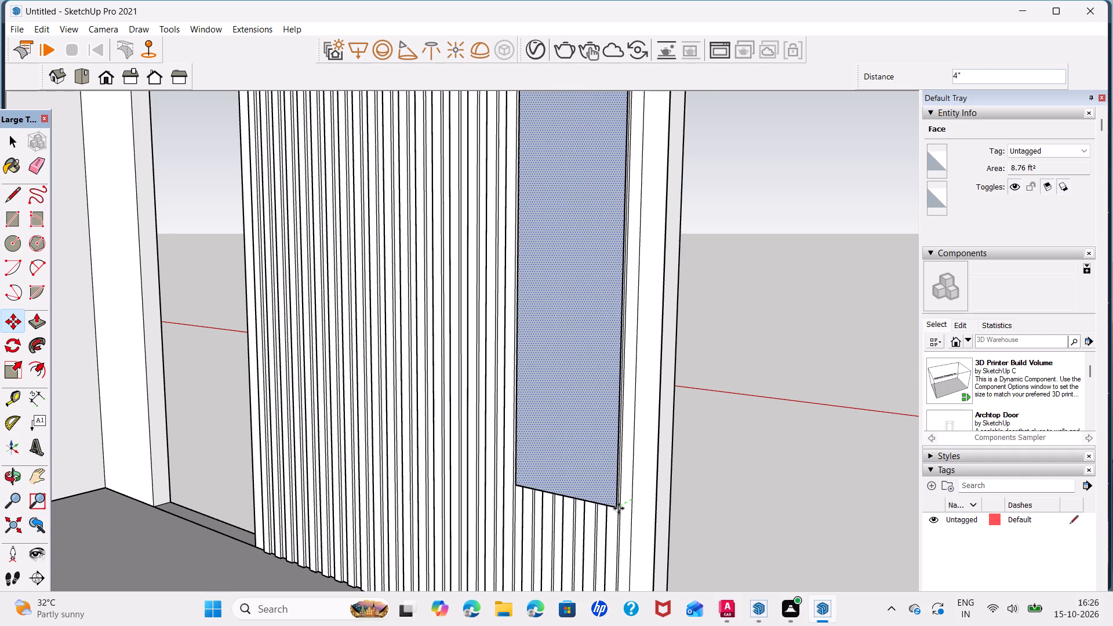
scroll(619, 508, "up", 13)
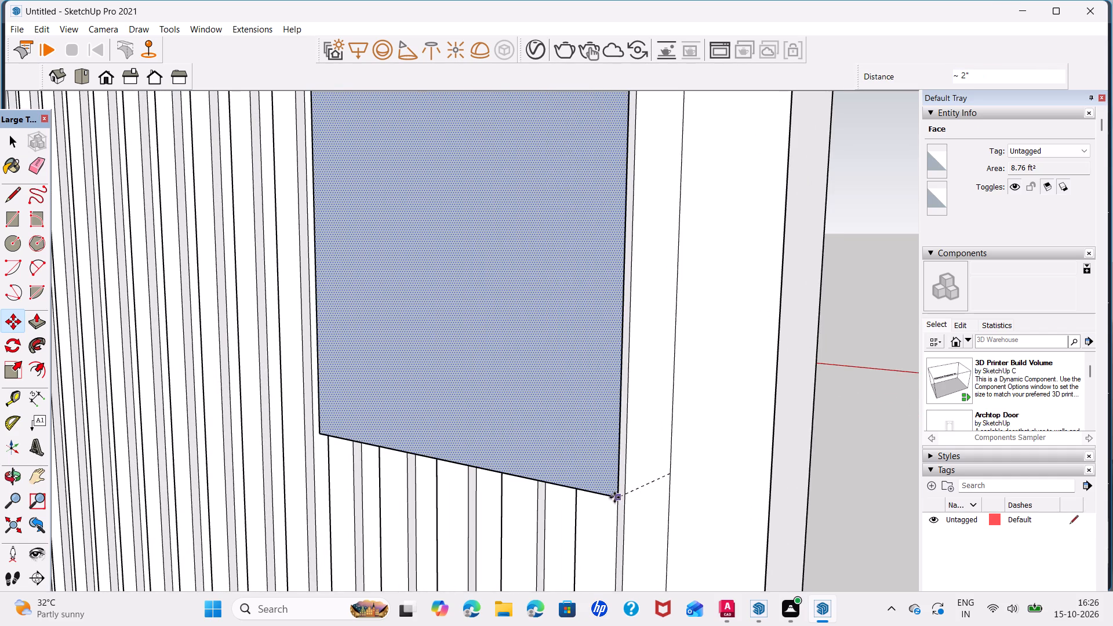
left_click(619, 498)
key("space")
scroll(634, 385, "down", 8)
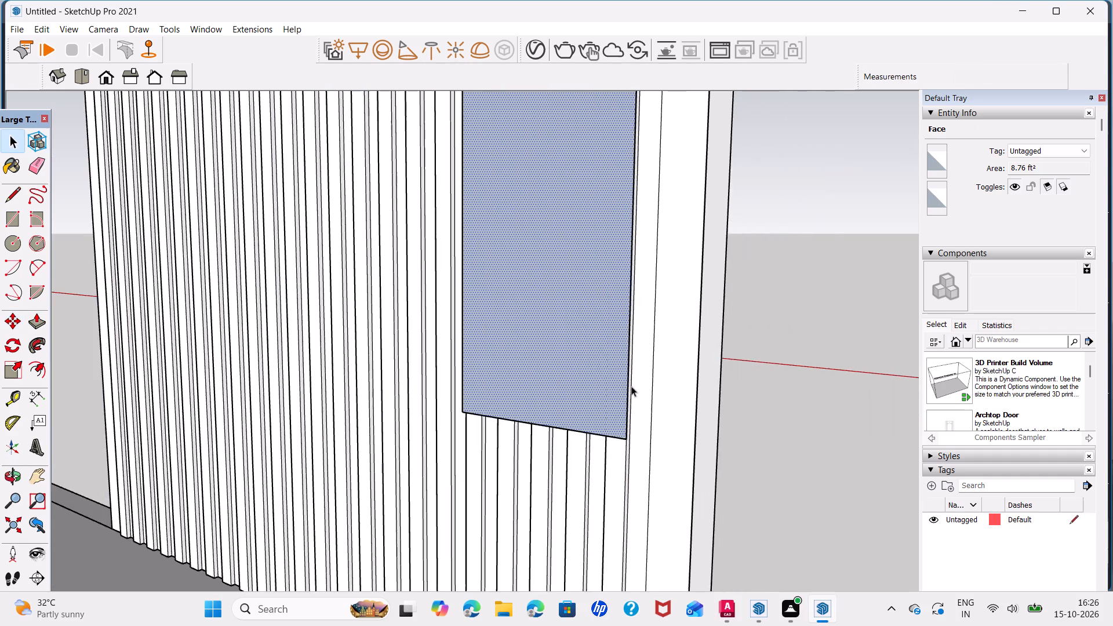
Reverse the rectangle's face so its front side points into the room.
scroll(631, 386, "down", 8)
middle_click_drag(609, 436, 701, 503)
scroll(646, 427, "down", 6)
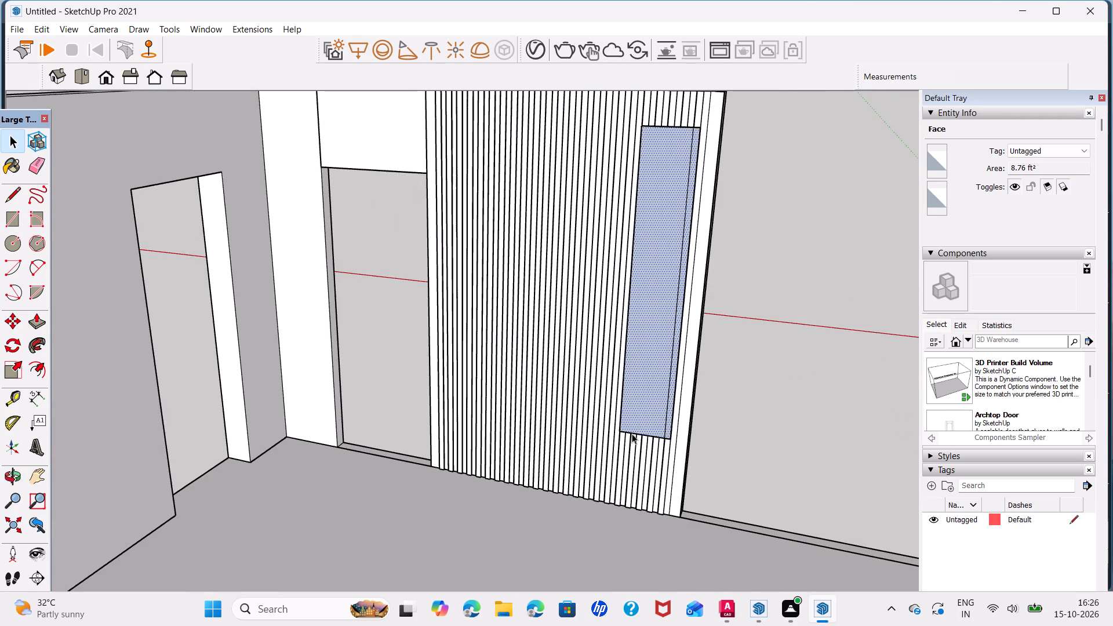
scroll(632, 434, "down", 4)
middle_click_drag(634, 449, 759, 358)
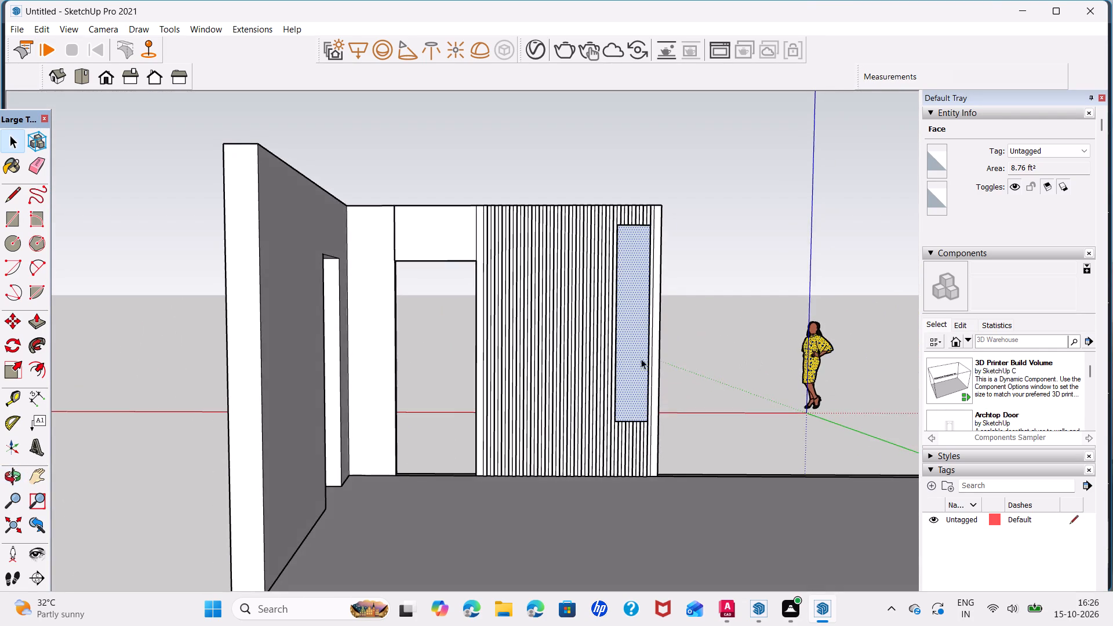
scroll(638, 358, "up", 9)
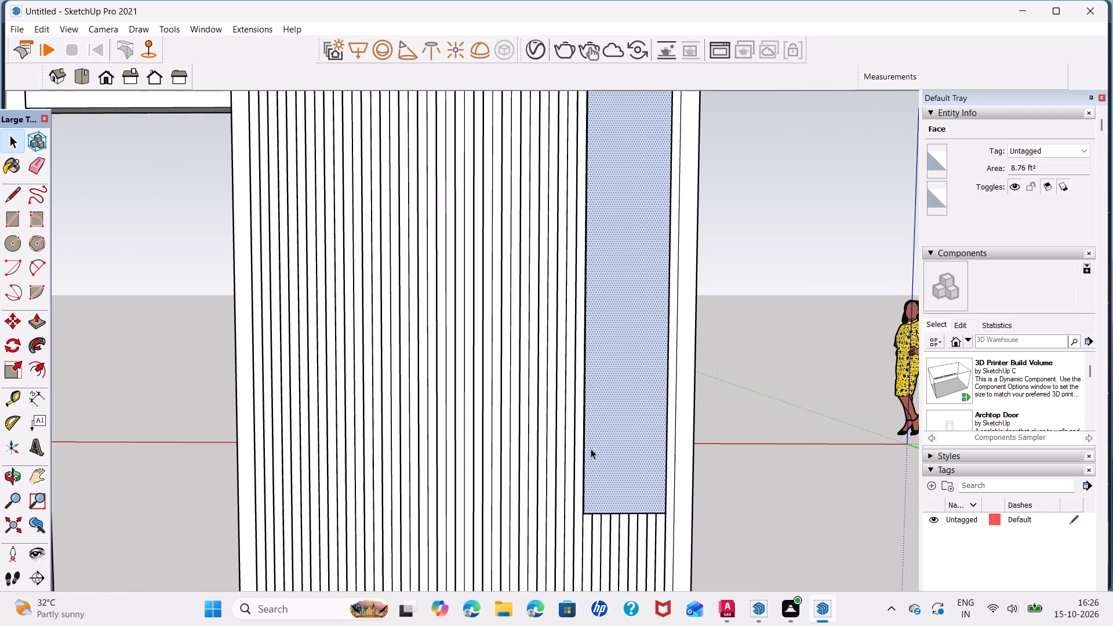
left_click(584, 450)
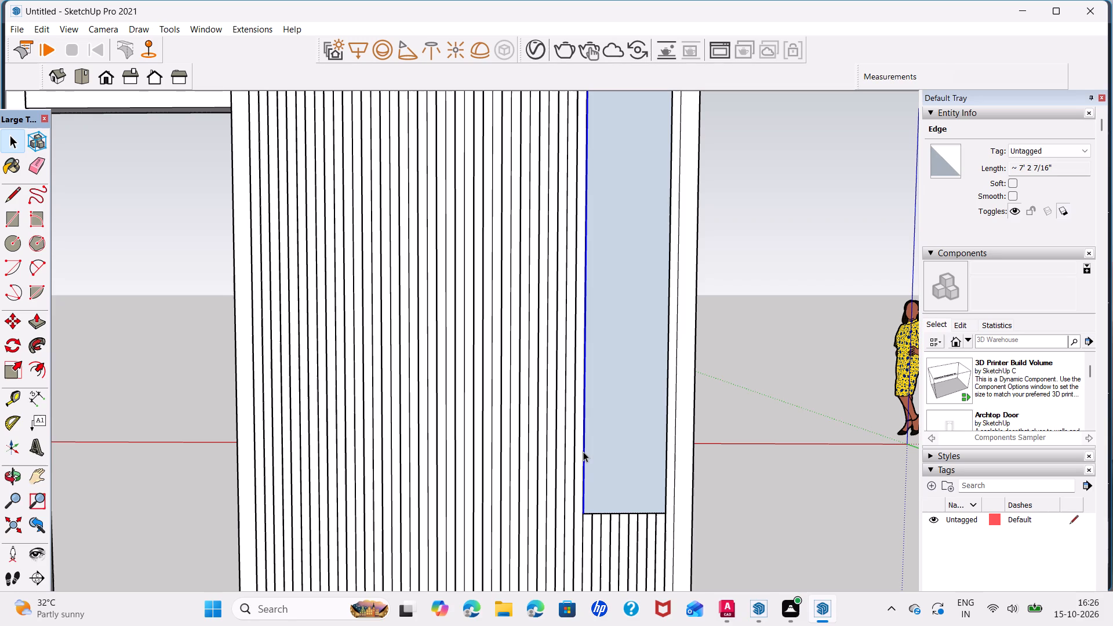
left_click(590, 514)
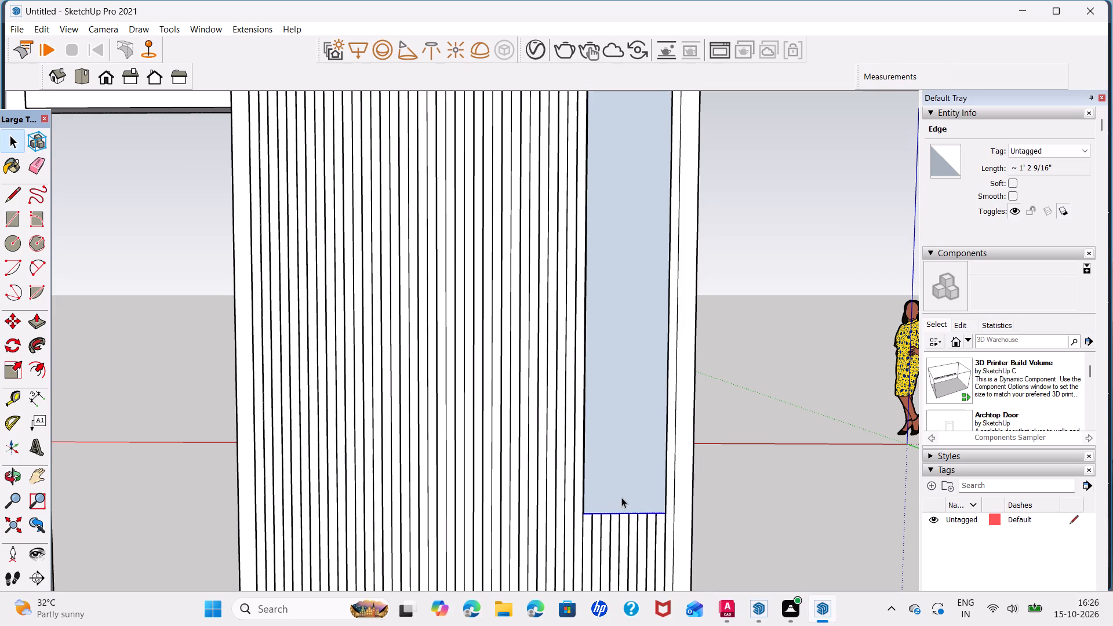
scroll(621, 496, "up", 1)
right_click(630, 458)
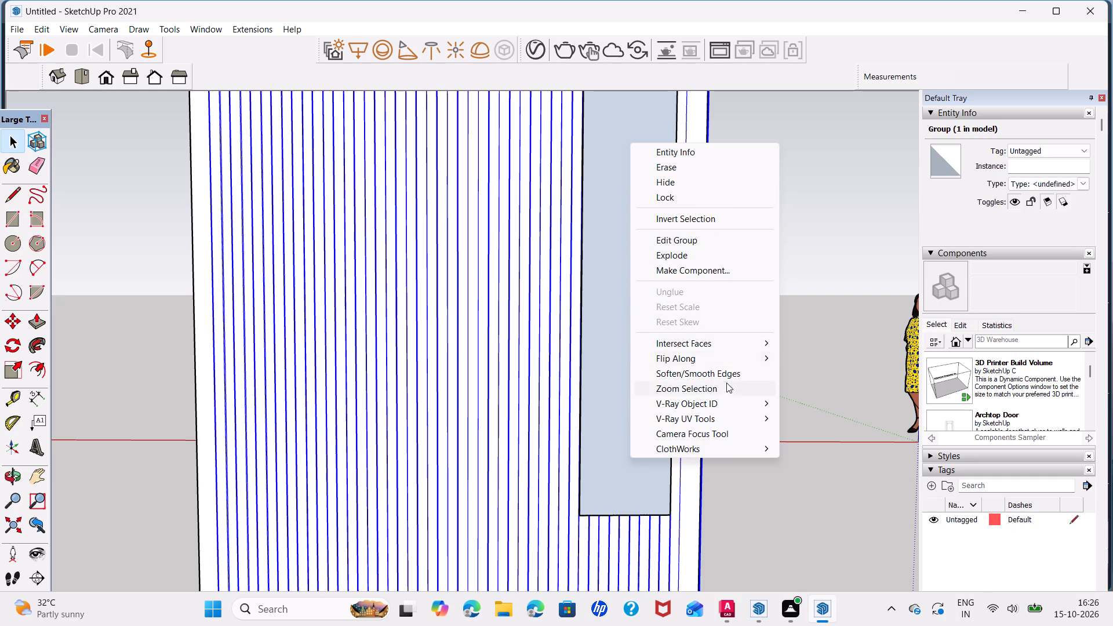
right_click(611, 407)
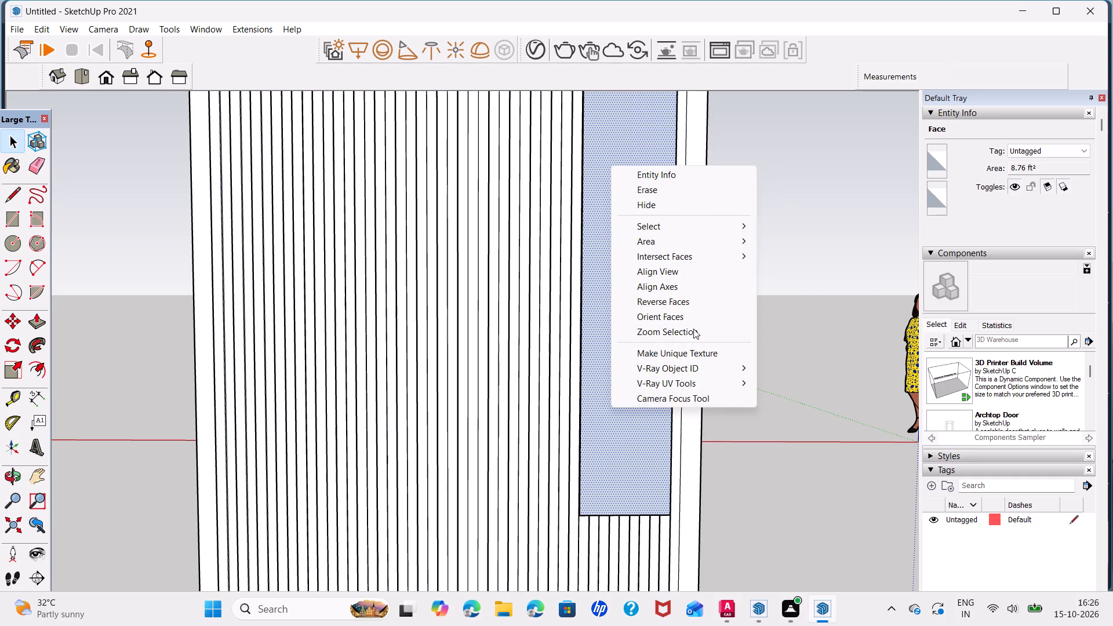
left_click(699, 303)
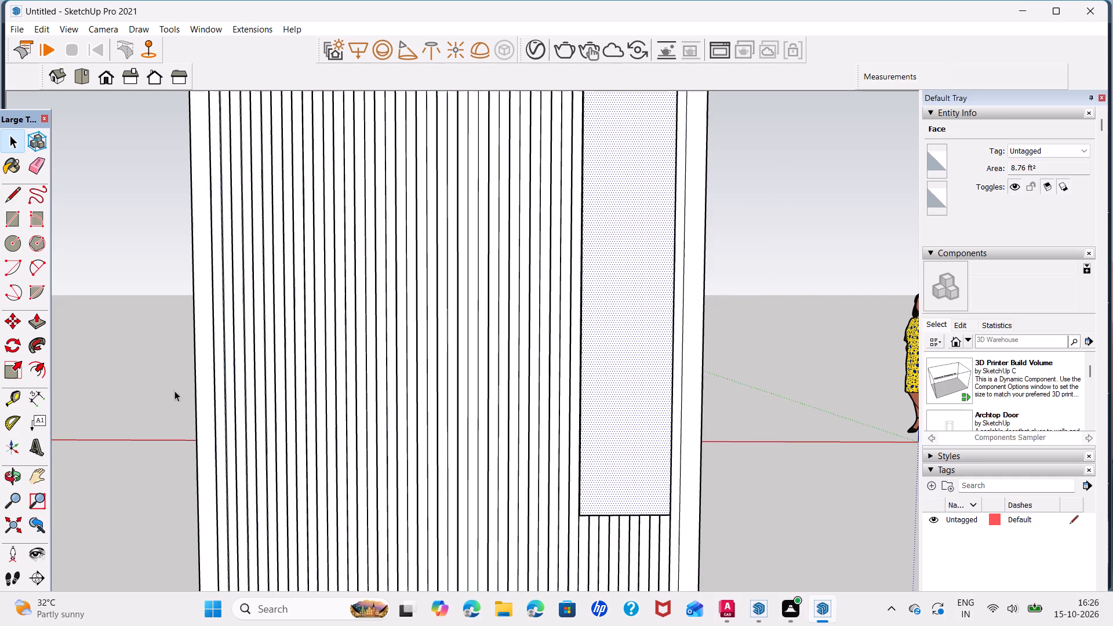
Offset the rectangle's outline 1" inward to form a border frame.
left_click(41, 365)
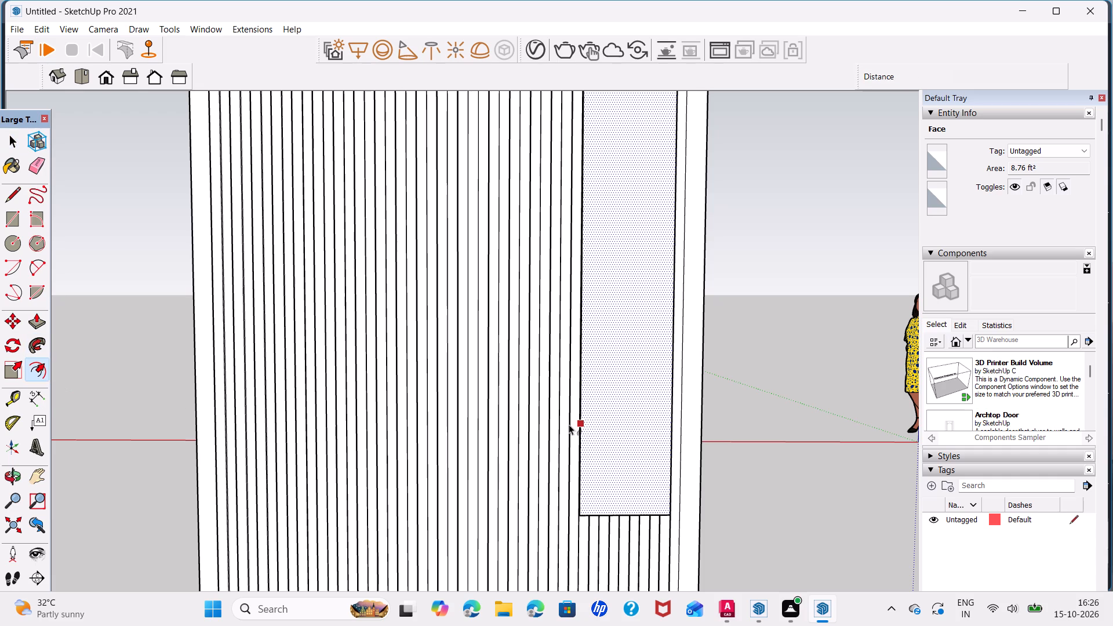
left_click(579, 432)
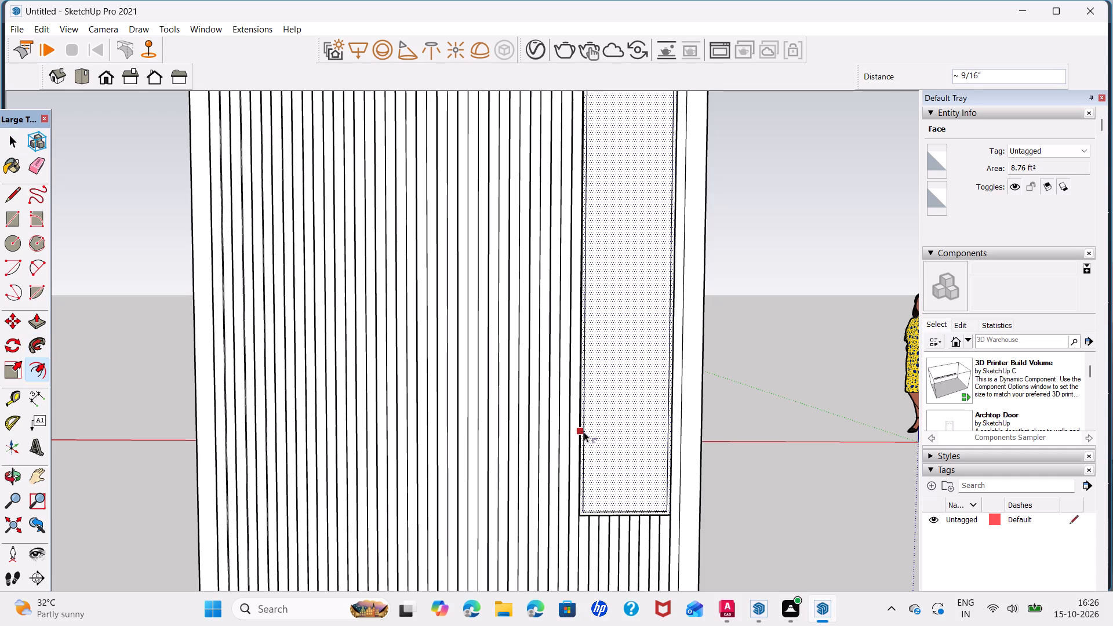
key("1")
key("Return")
key("space")
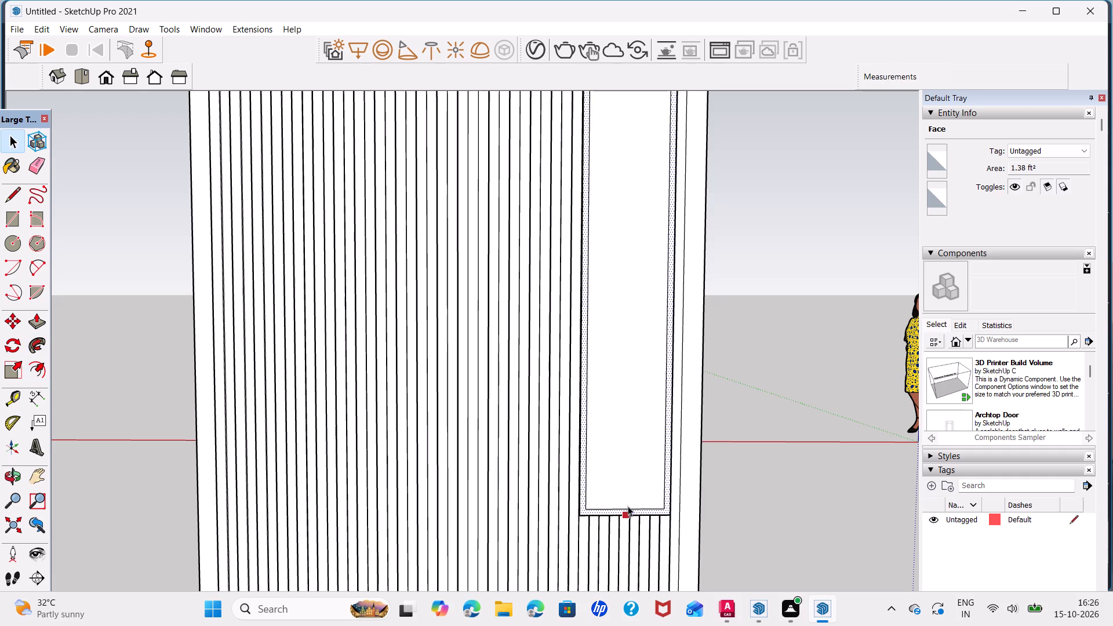
Copy the inner frame's bottom edge up to its top edge and divide the distance by 4 to make equal compartments.
left_click(629, 507)
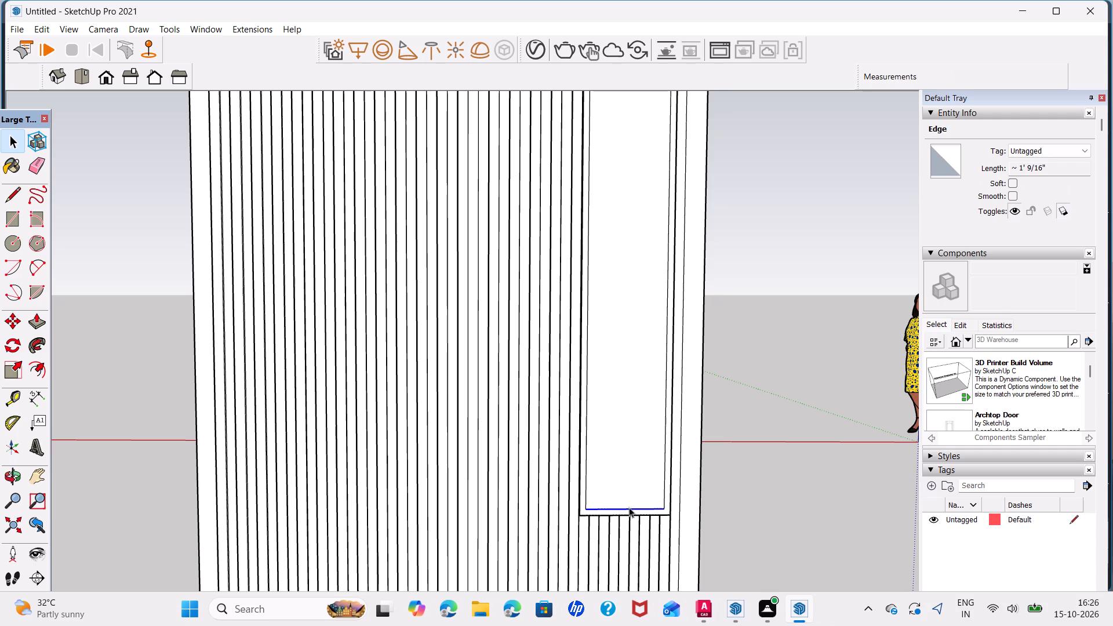
key("m")
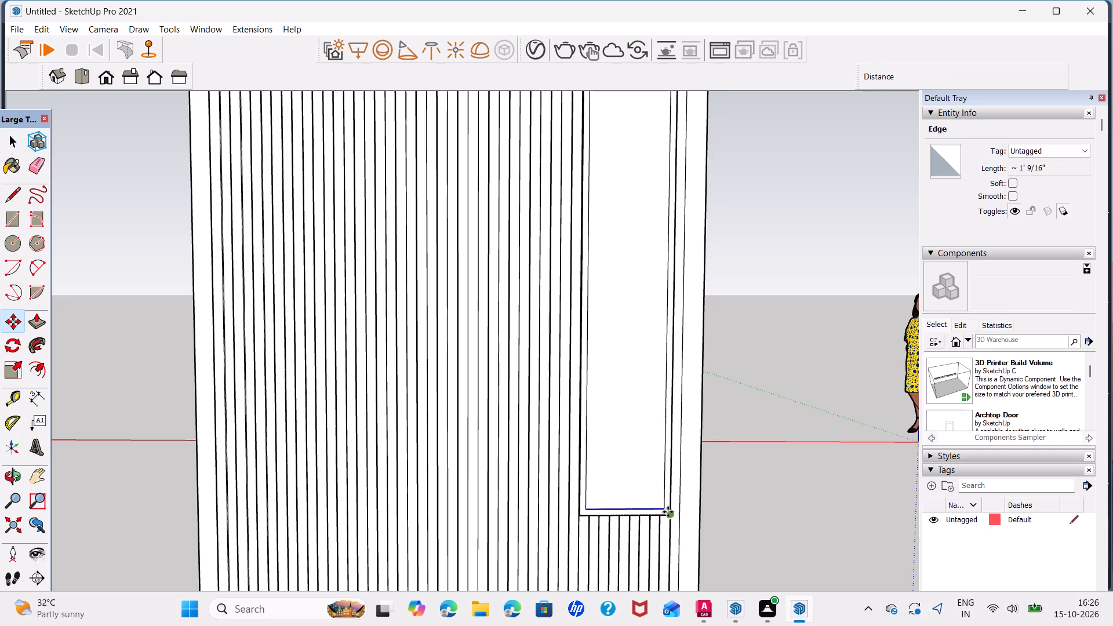
left_click(664, 507)
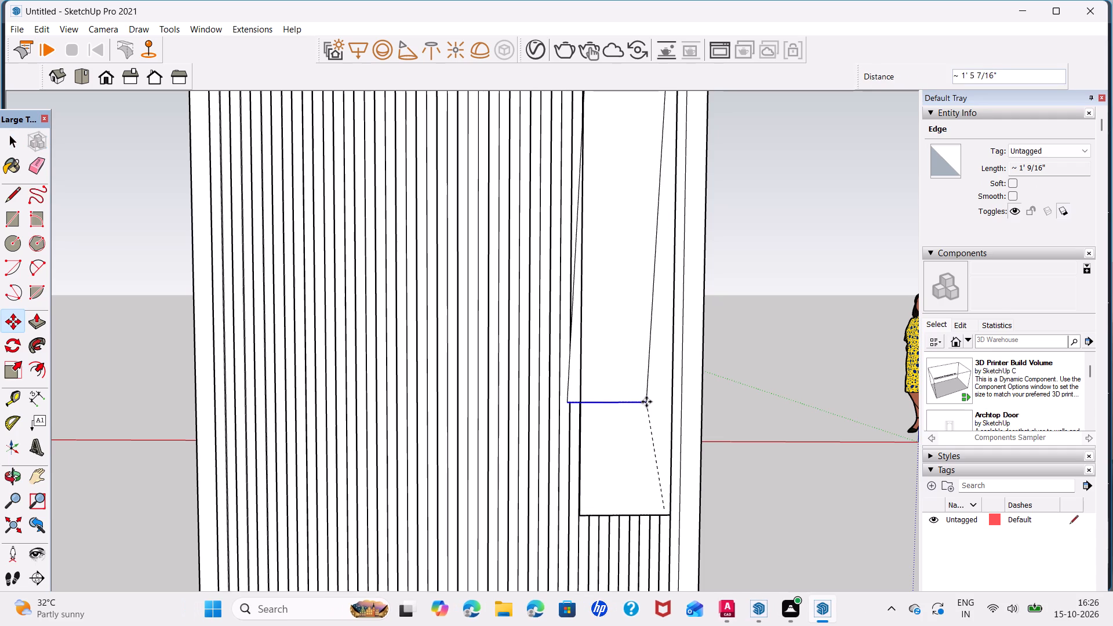
scroll(663, 396, "down", 2)
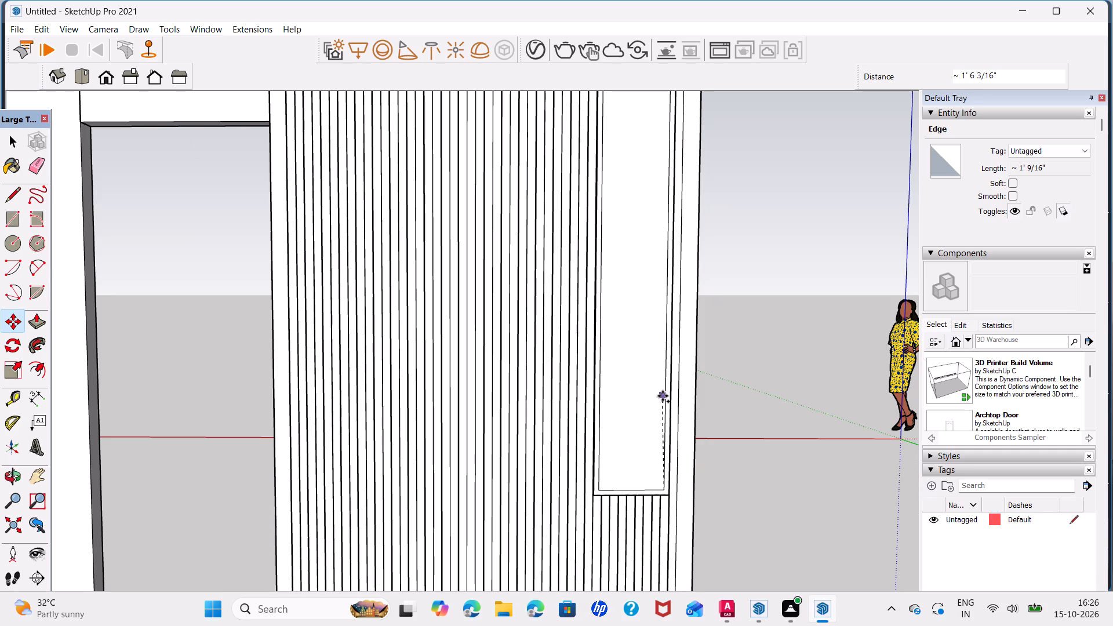
middle_click_drag(663, 396, 669, 582, "shift")
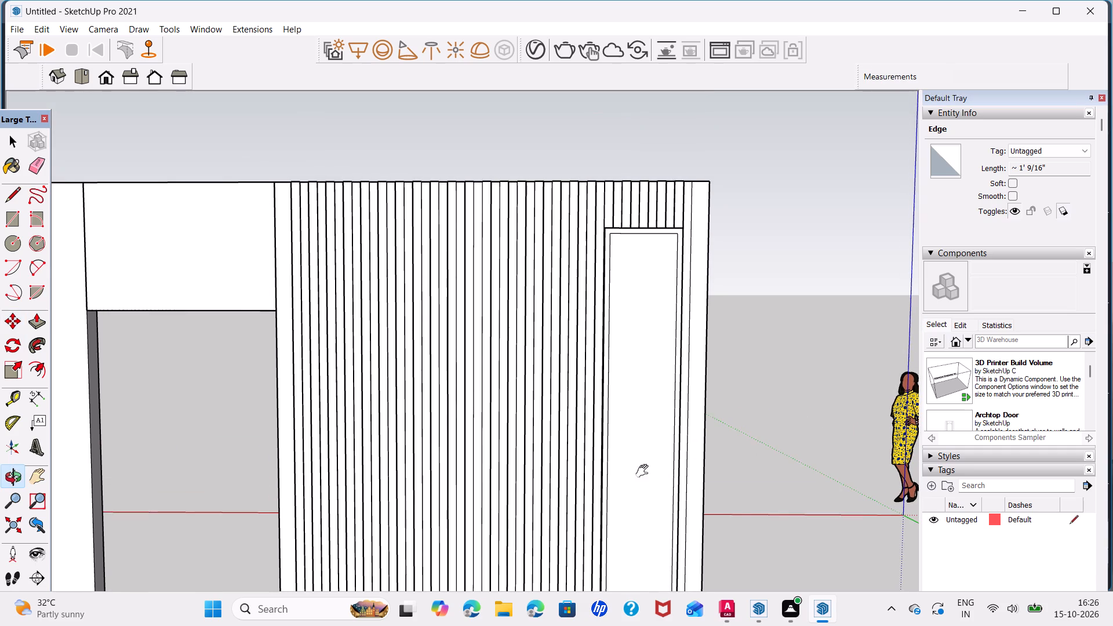
left_click(678, 234)
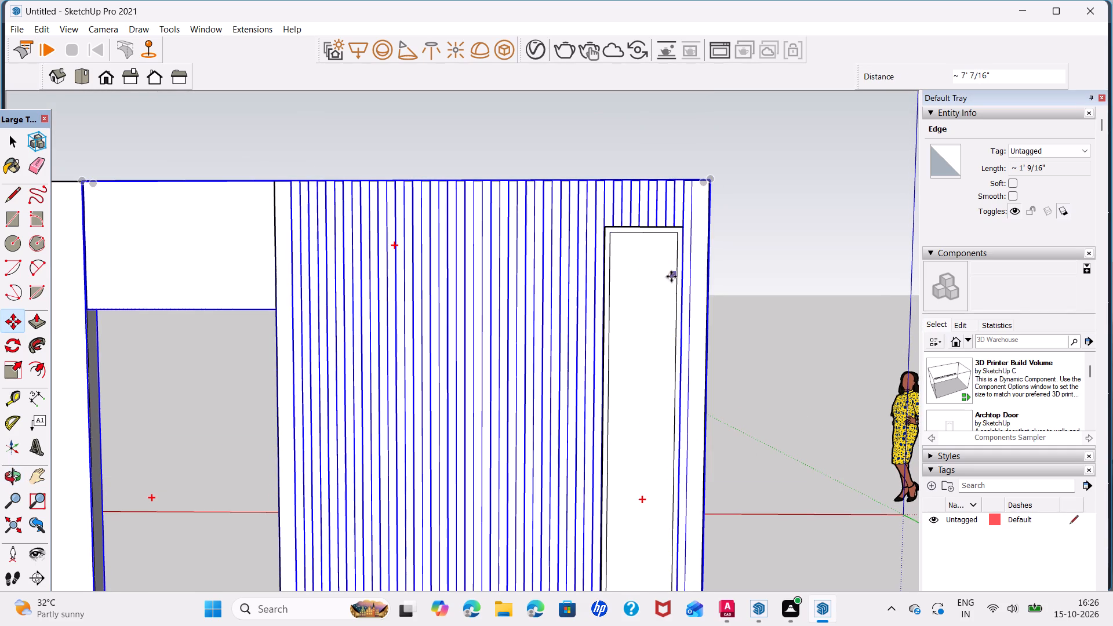
scroll(668, 284, "down", 2)
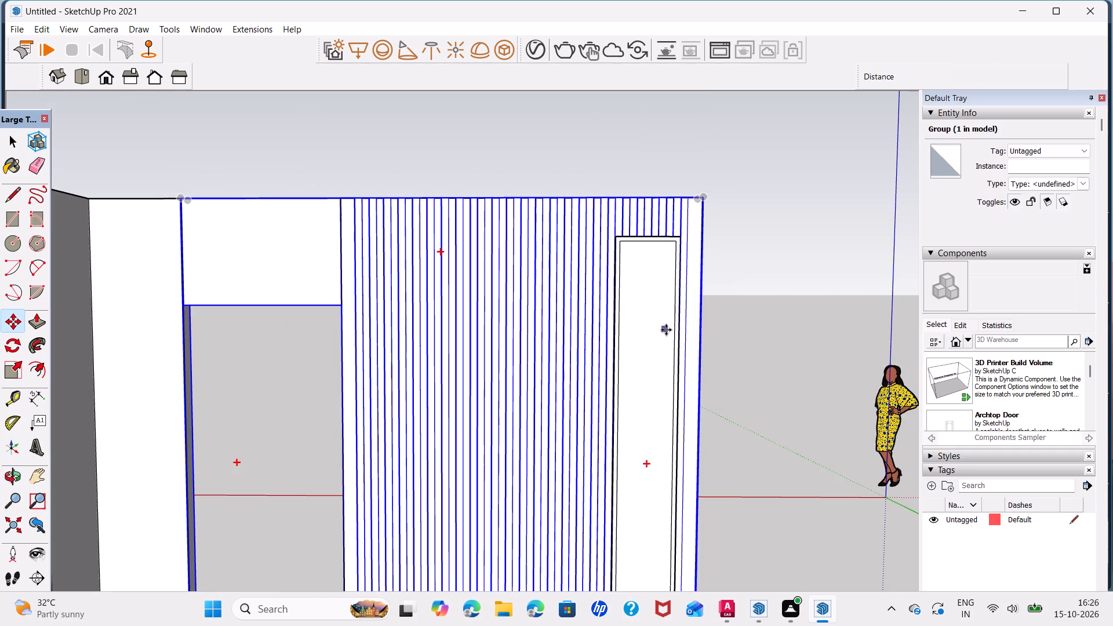
key("slash")
key("4")
key("Return")
key("space")
Copy the uppermost divider line 0.5" down, then copy that new line 1" up to outline a shelf thickness around the original.
scroll(640, 407, "down", 3)
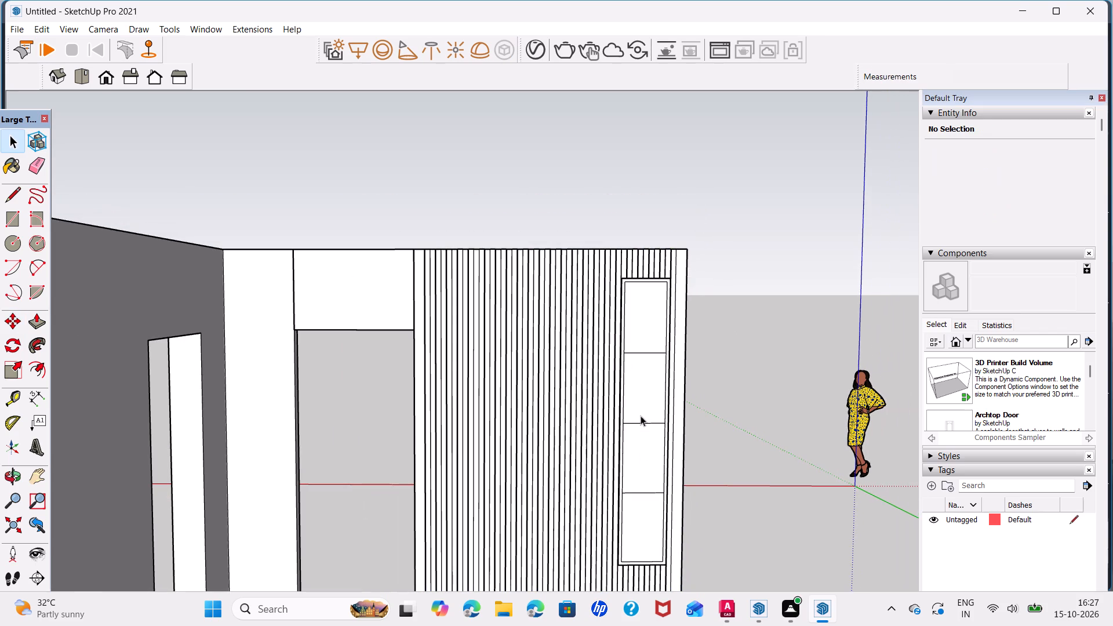
middle_click_drag(643, 445, 629, 395, "shift")
scroll(635, 286, "up", 5)
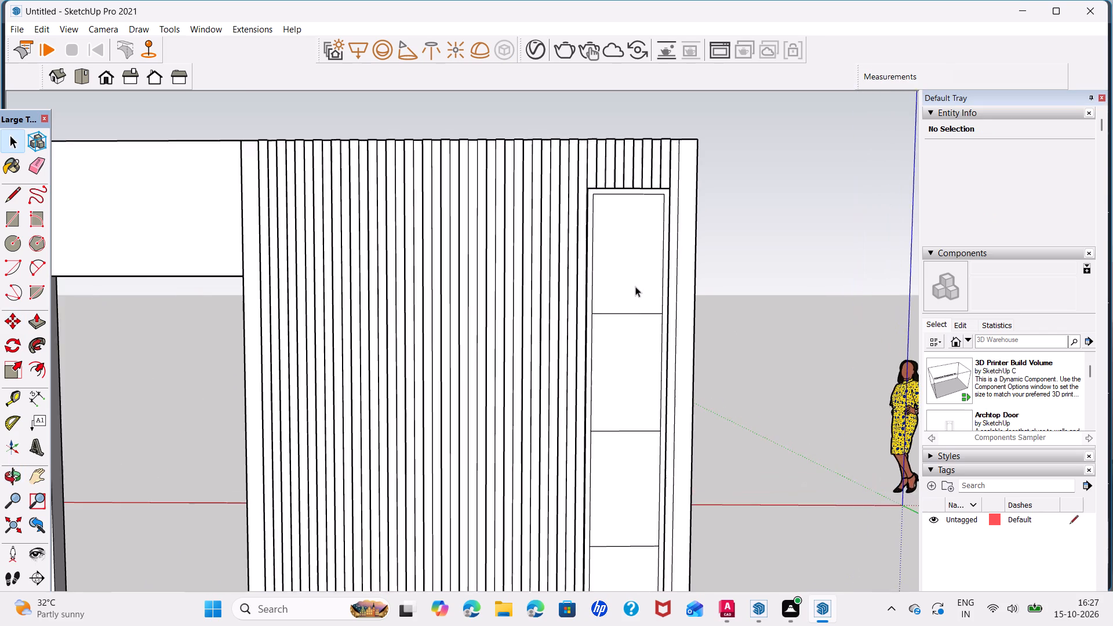
scroll(635, 300, "up", 5)
left_click(646, 319)
scroll(646, 321, "up", 3)
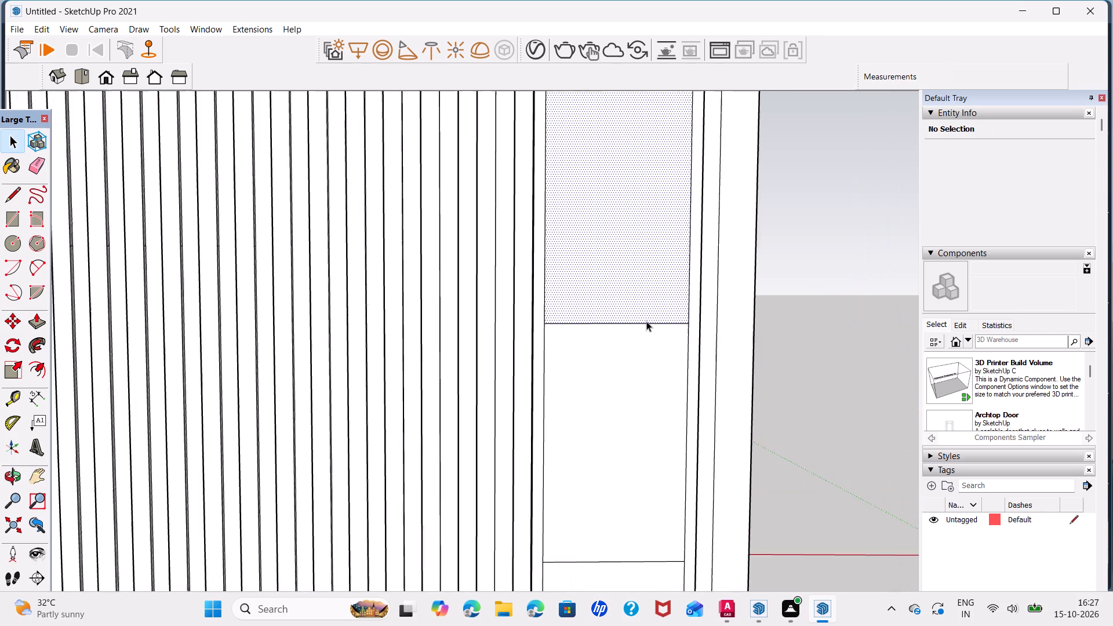
scroll(646, 321, "up", 3)
left_click(645, 324)
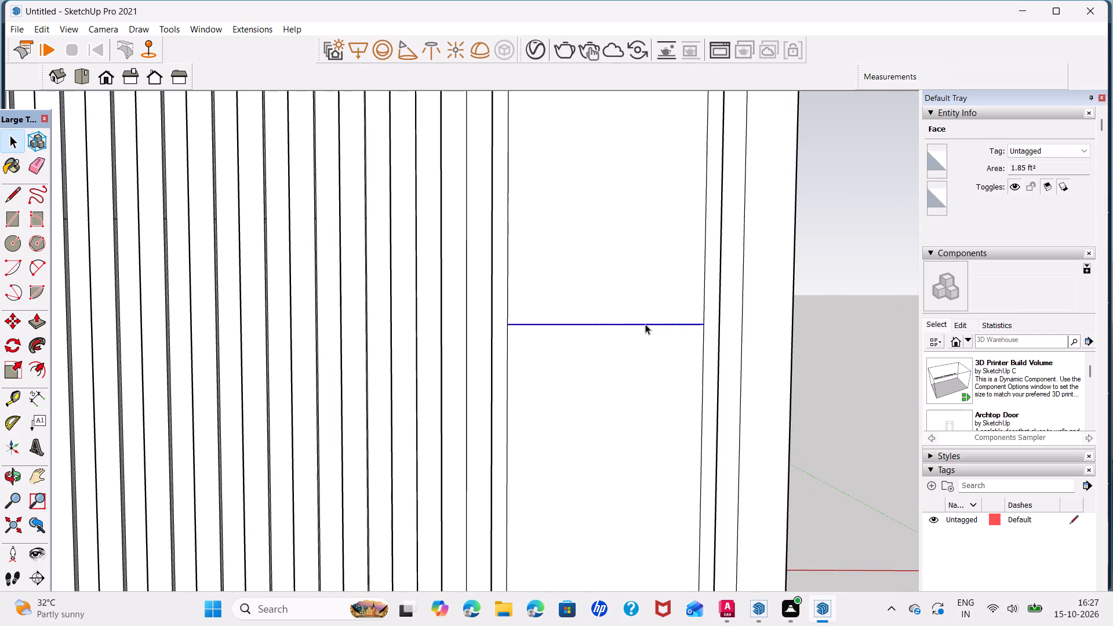
key("m")
left_click(700, 326, "shift")
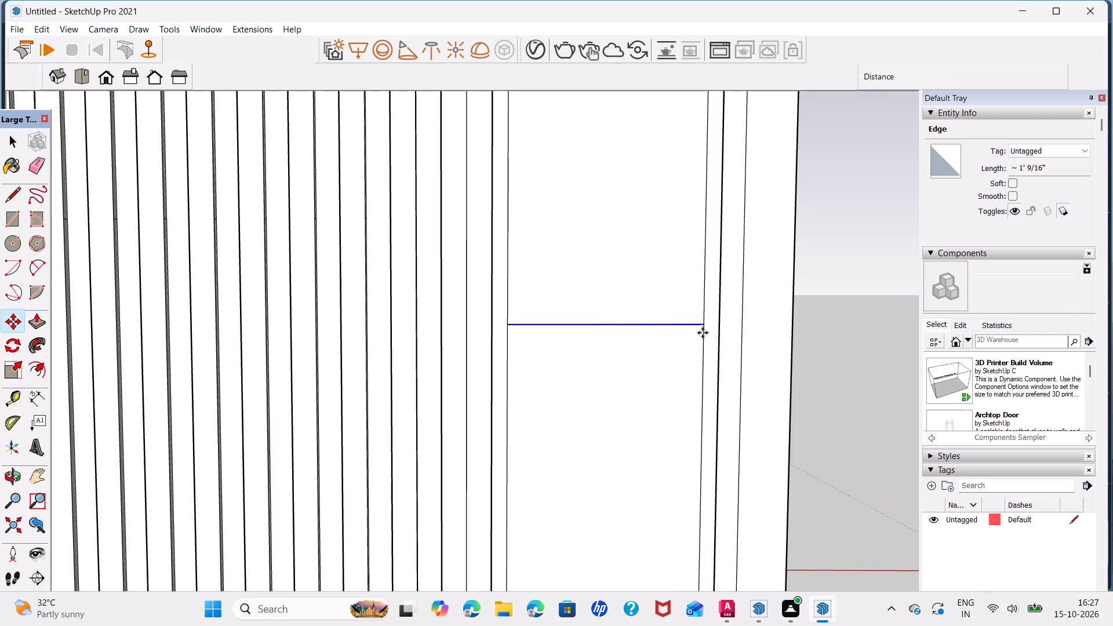
type("0.5")
key("Return")
left_click(704, 334)
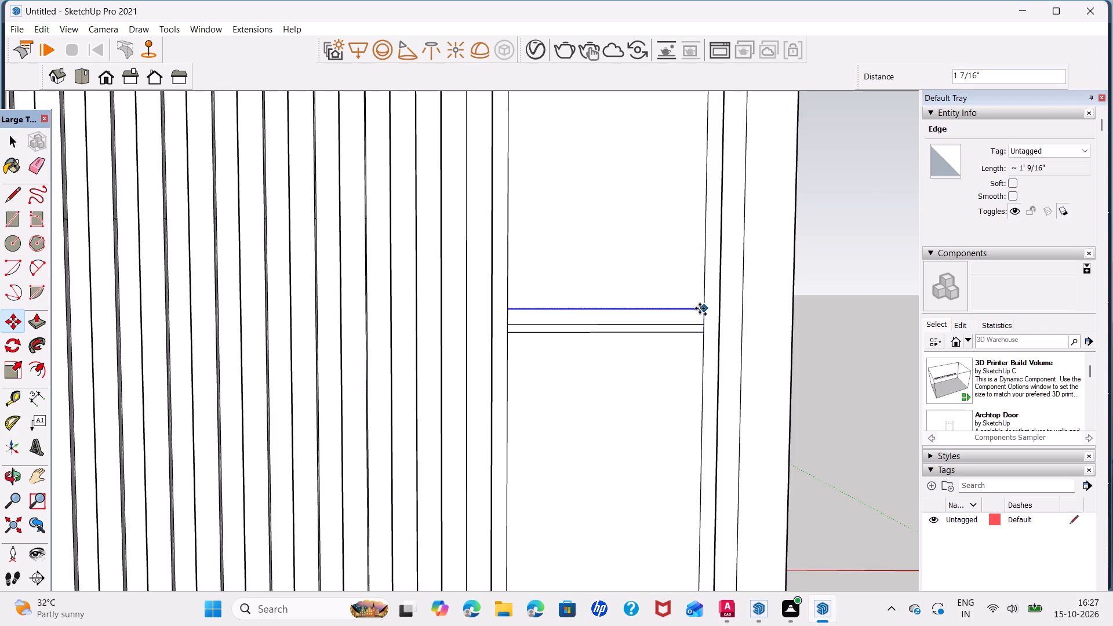
key("1")
key("Return")
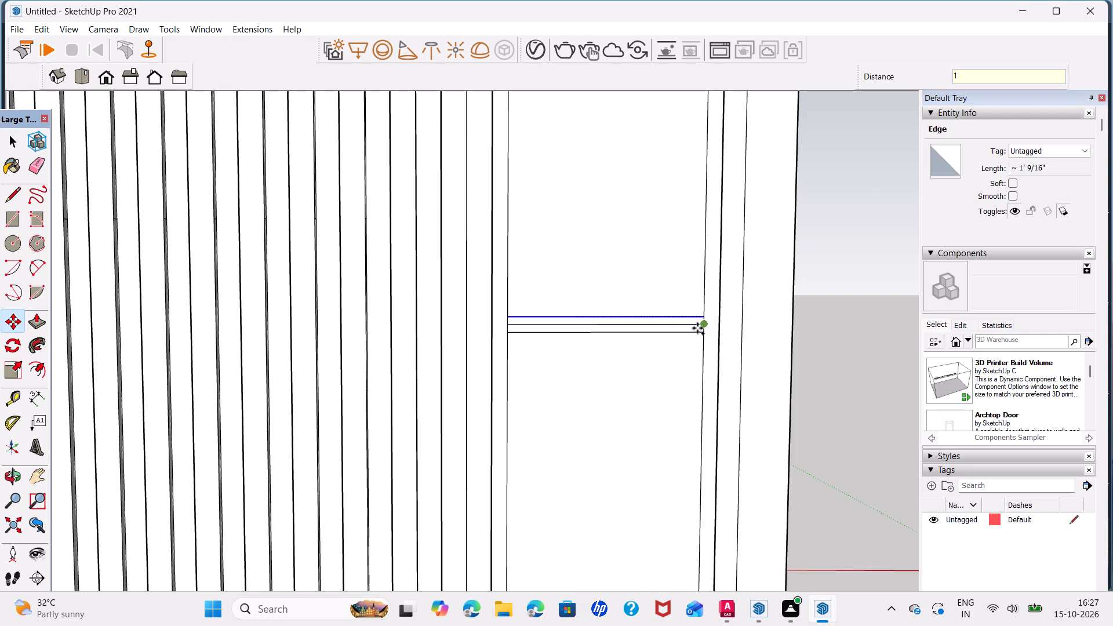
Delete the original divider line running through the middle of the uppermost shelf outline.
left_click(697, 328)
key("space")
left_click(693, 322)
left_click(694, 323)
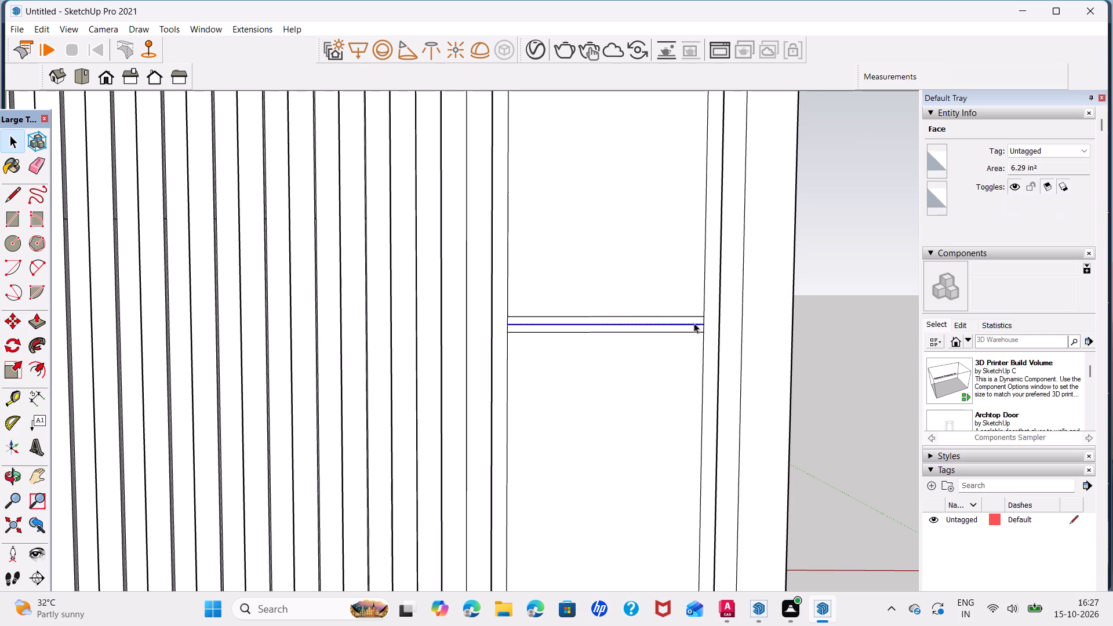
key("Home")
key("Delete")
Copy the uppermost shelf strip's face down so it is centred on the middle divider line.
left_click(694, 323)
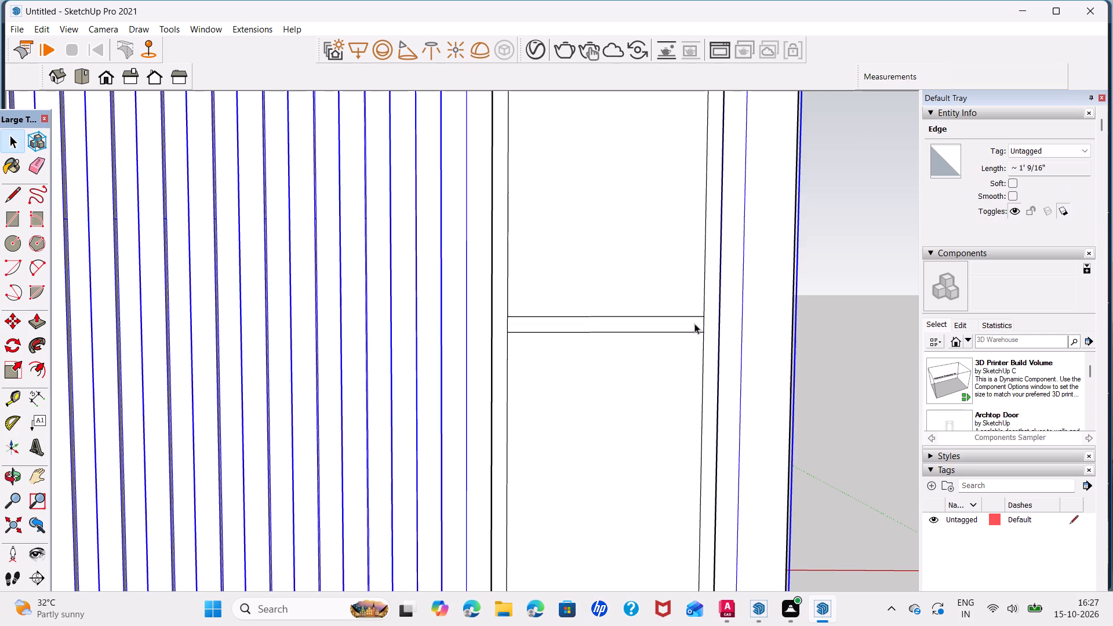
scroll(694, 323, "up", 3)
left_click(694, 323)
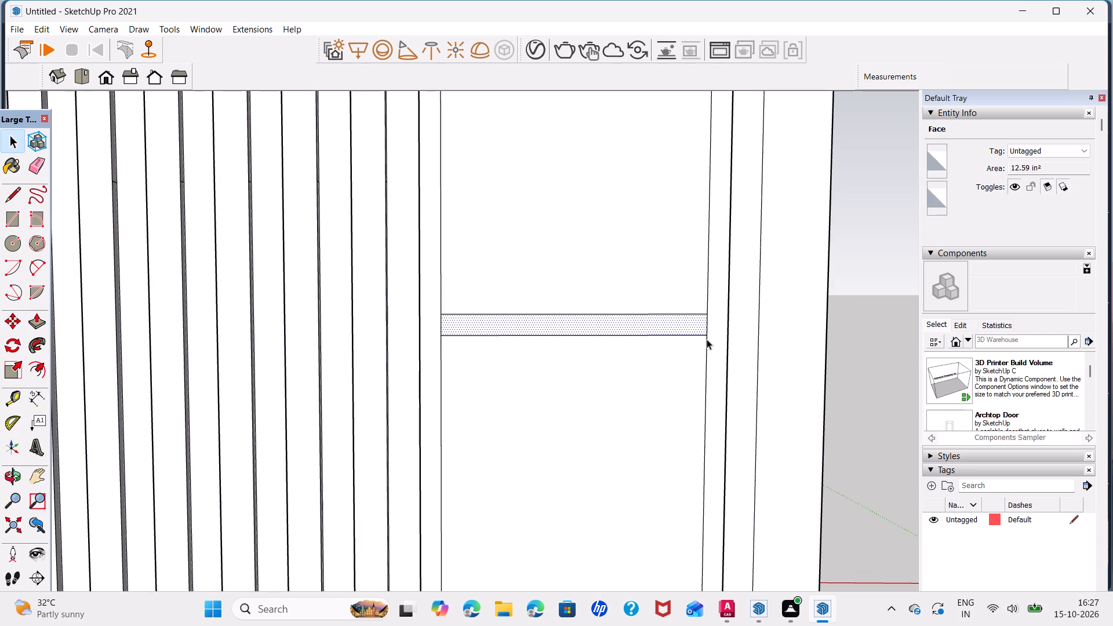
key("m")
left_click(704, 325)
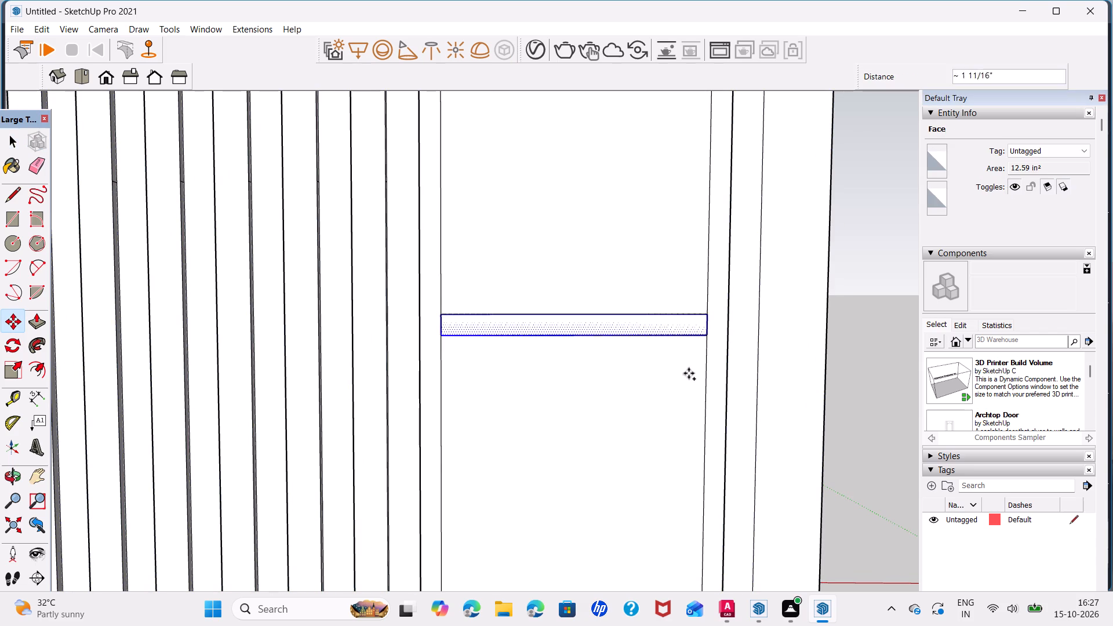
scroll(681, 453, "down", 7)
middle_click_drag(688, 476, 637, 304)
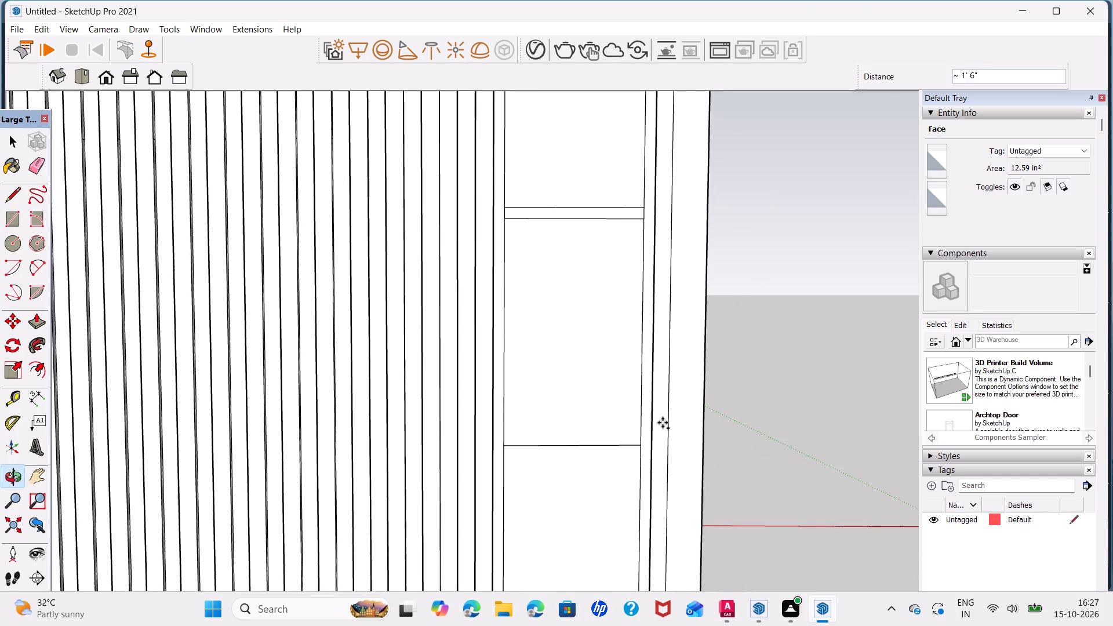
scroll(641, 449, "up", 6)
left_click(640, 442)
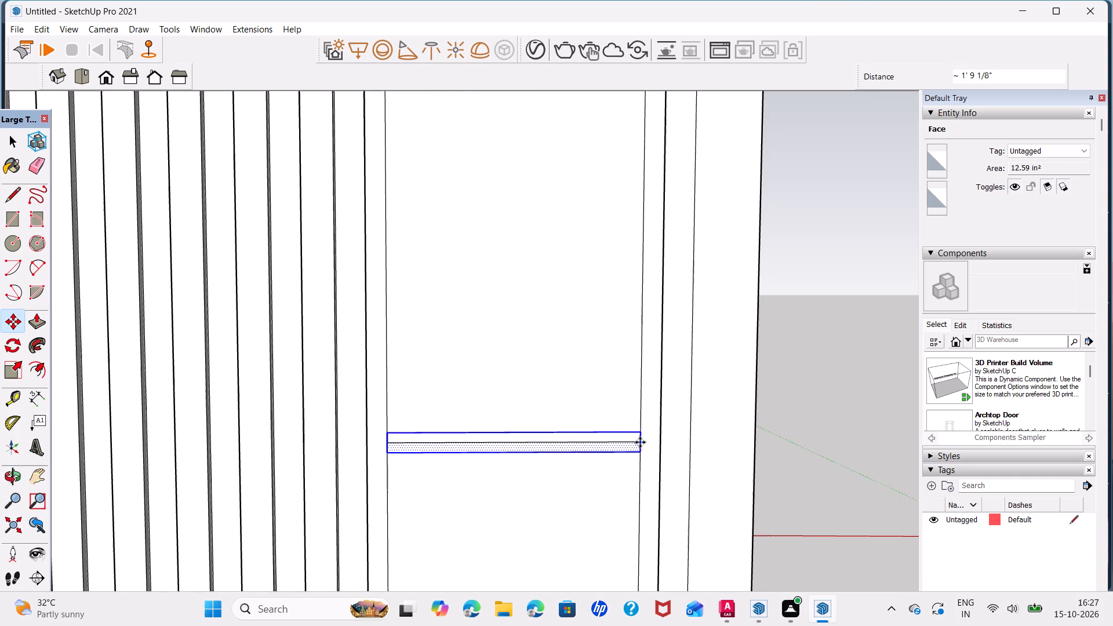
Copy the middle shelf strip down so it is centred on the lowest divider line.
left_click(640, 442)
scroll(649, 498, "down", 6)
middle_click_drag(649, 498, 598, 263, "shift")
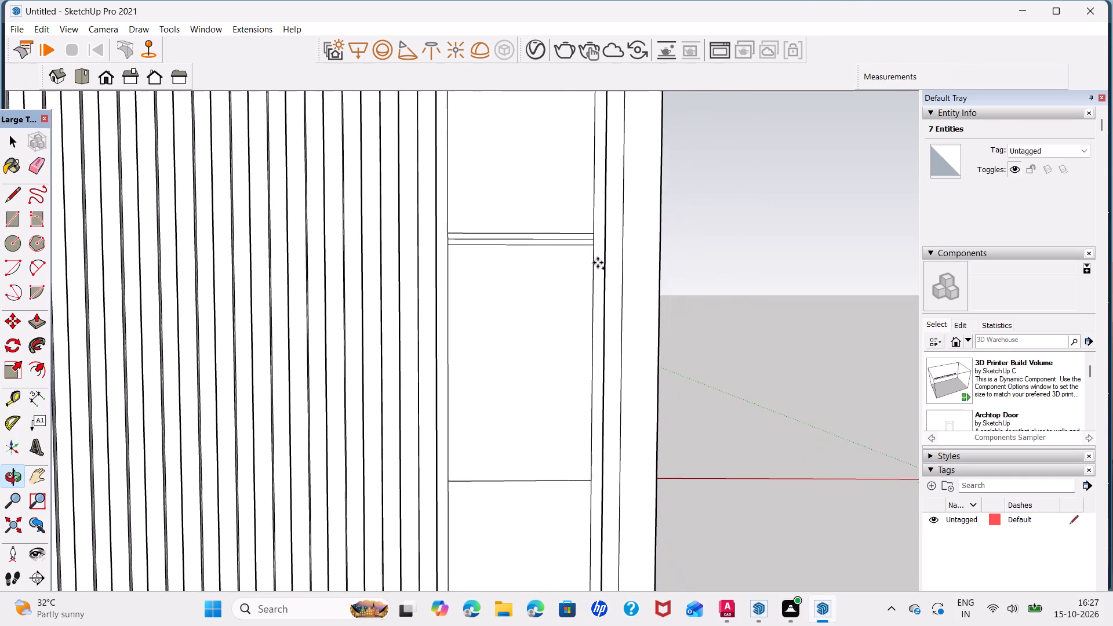
middle_click_drag(598, 263, 598, 267, "shift")
scroll(589, 474, "up", 5)
left_click(589, 474)
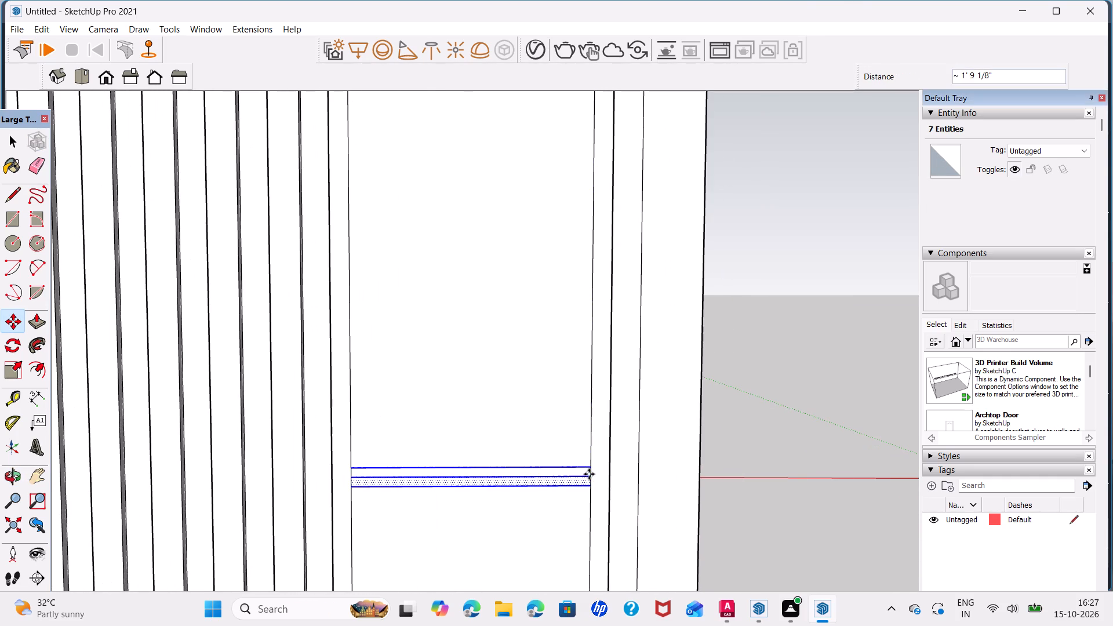
Delete the original divider lines running through the lowest and middle shelf strips.
key("space")
left_click(586, 474)
left_click(583, 476)
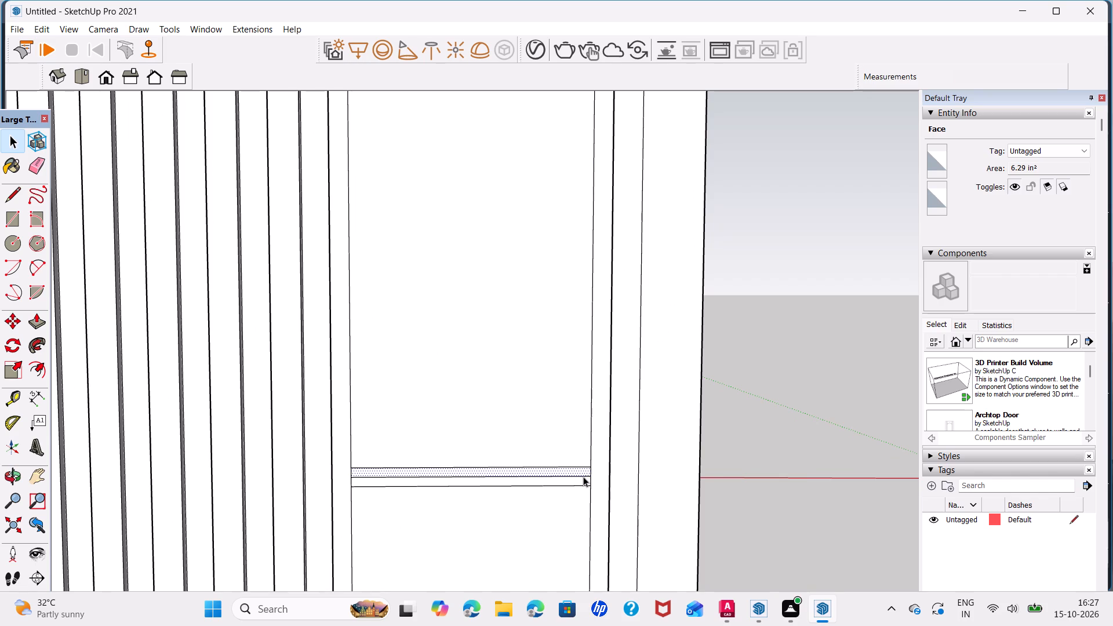
key("Delete")
scroll(537, 405, "down", 5)
middle_click_drag(526, 380, 531, 549)
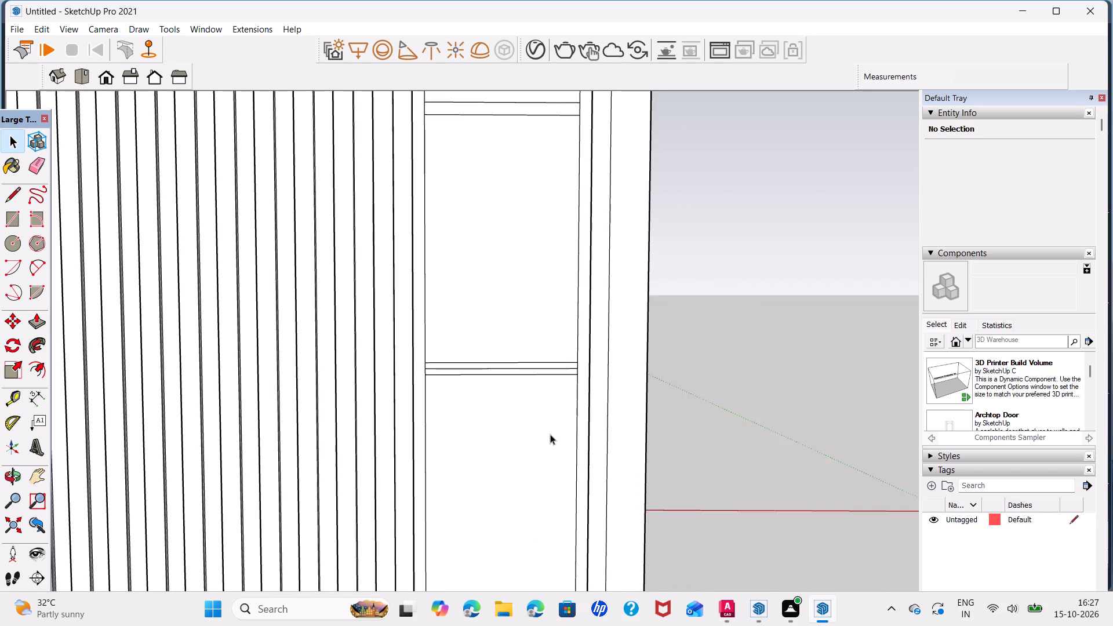
scroll(563, 369, "up", 4)
left_click(563, 369)
key("Delete")
scroll(562, 365, "down", 6)
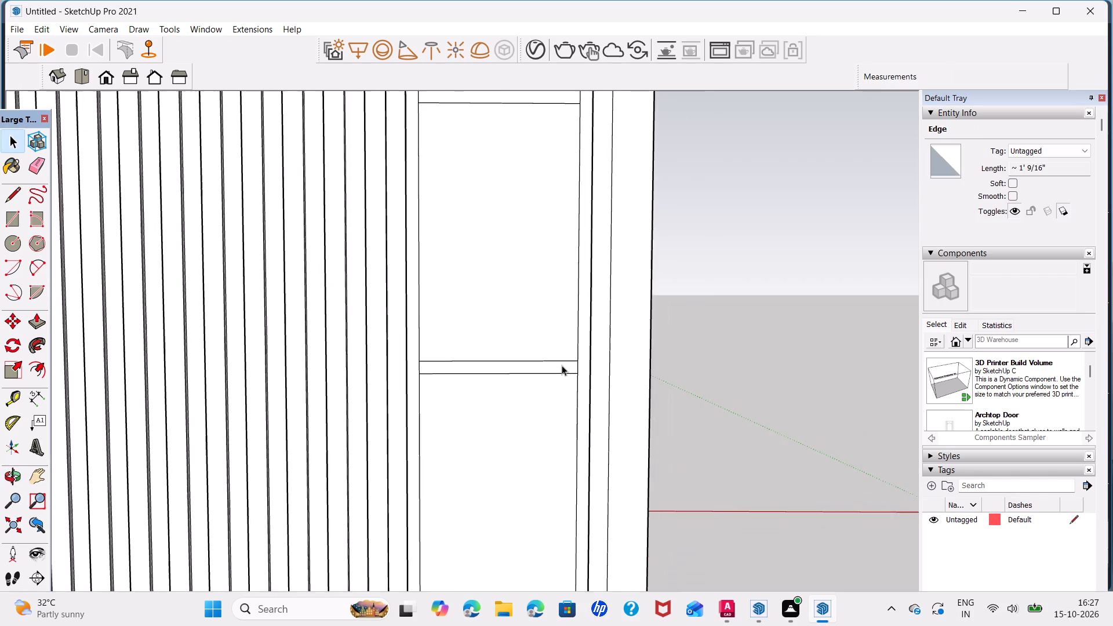
Delete the short edges at both ends of the uppermost and middle shelf strips to merge them with the frame.
scroll(562, 365, "down", 3)
scroll(471, 199, "up", 3)
left_click(474, 196)
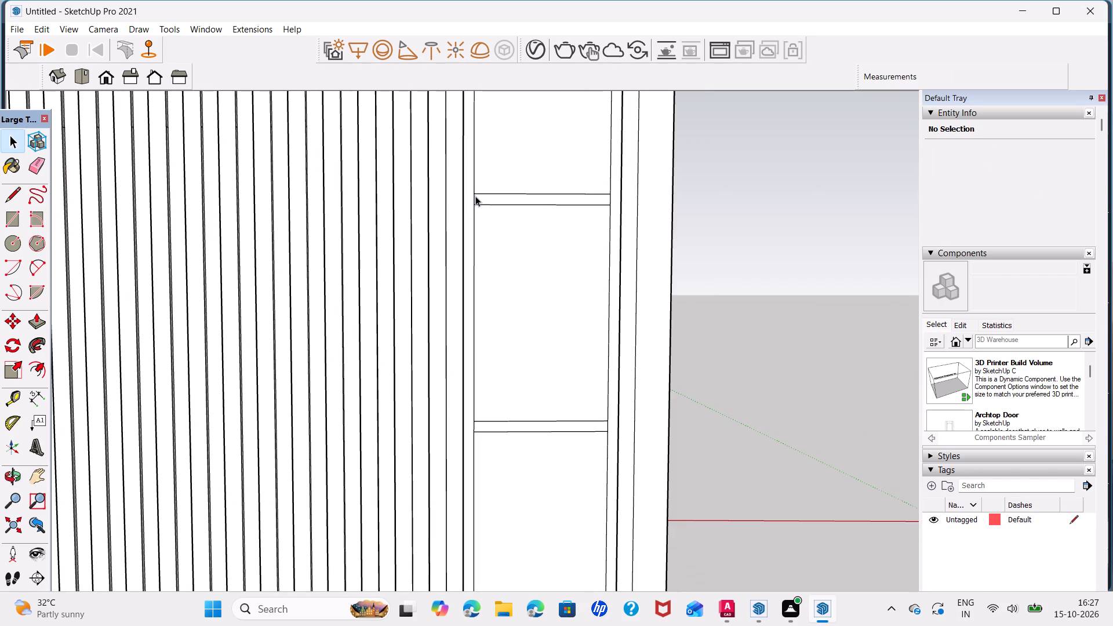
key("Delete")
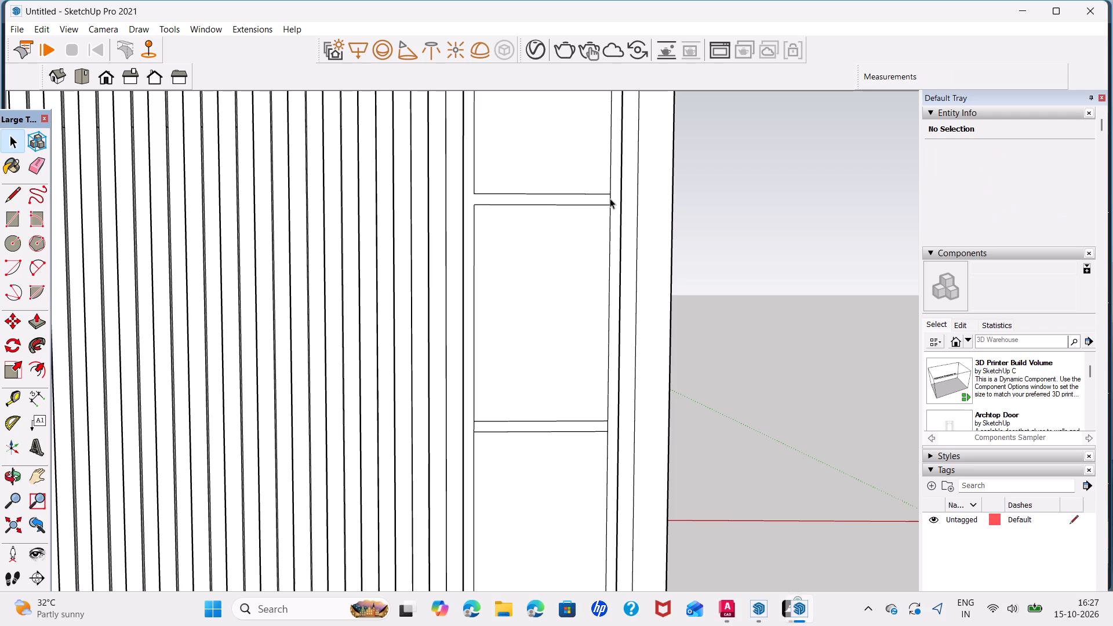
left_click(609, 198)
key("Delete")
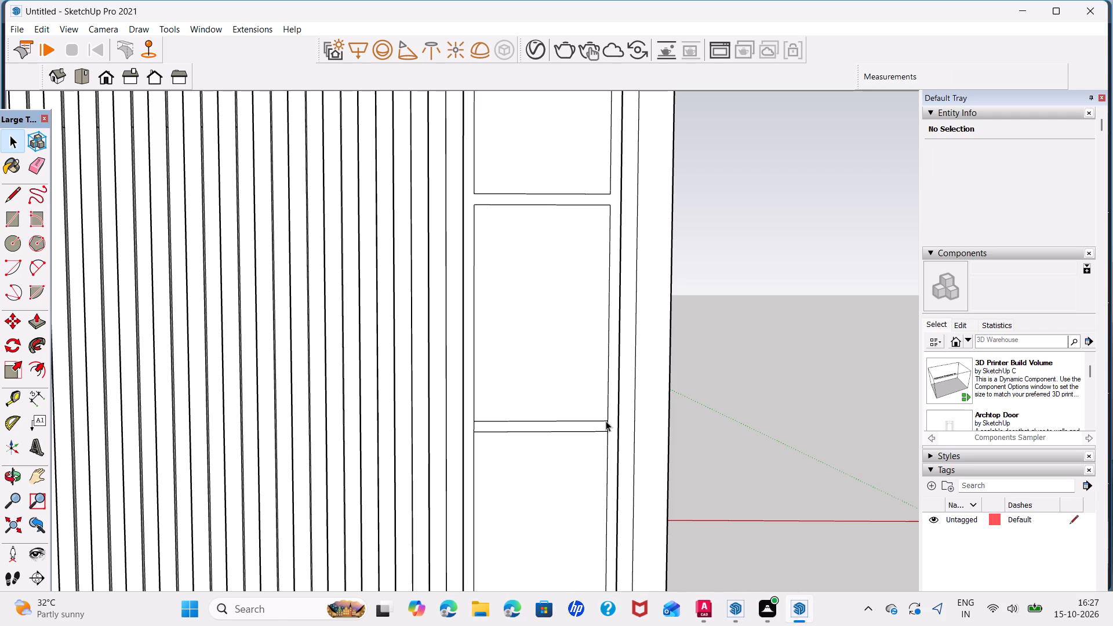
left_click(608, 422)
key("Delete")
key("ctrl+z")
left_click(608, 423)
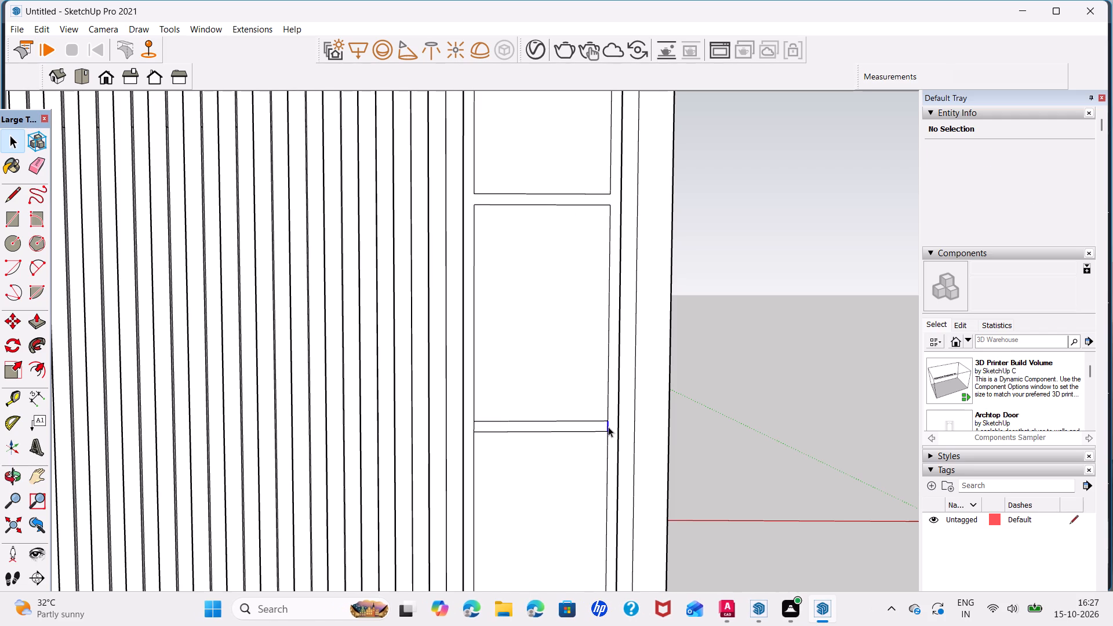
key("Delete")
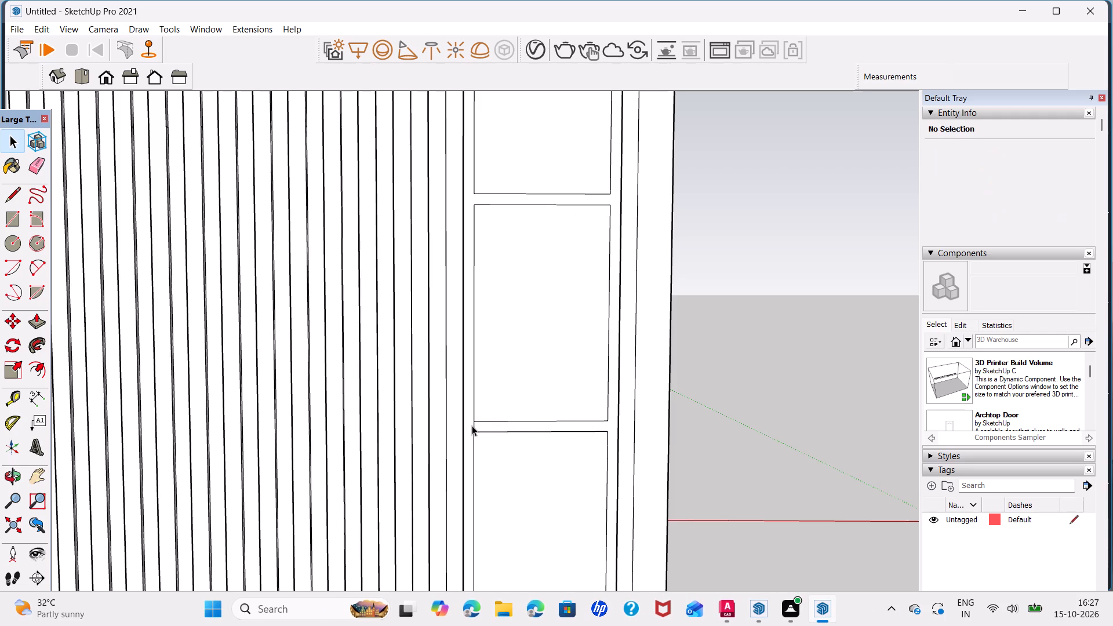
left_click(474, 425)
key("Delete")
Delete the short edges at both ends of the lowest shelf strip to merge it with the frame.
scroll(522, 456, "down", 3)
middle_click_drag(523, 463, 518, 387)
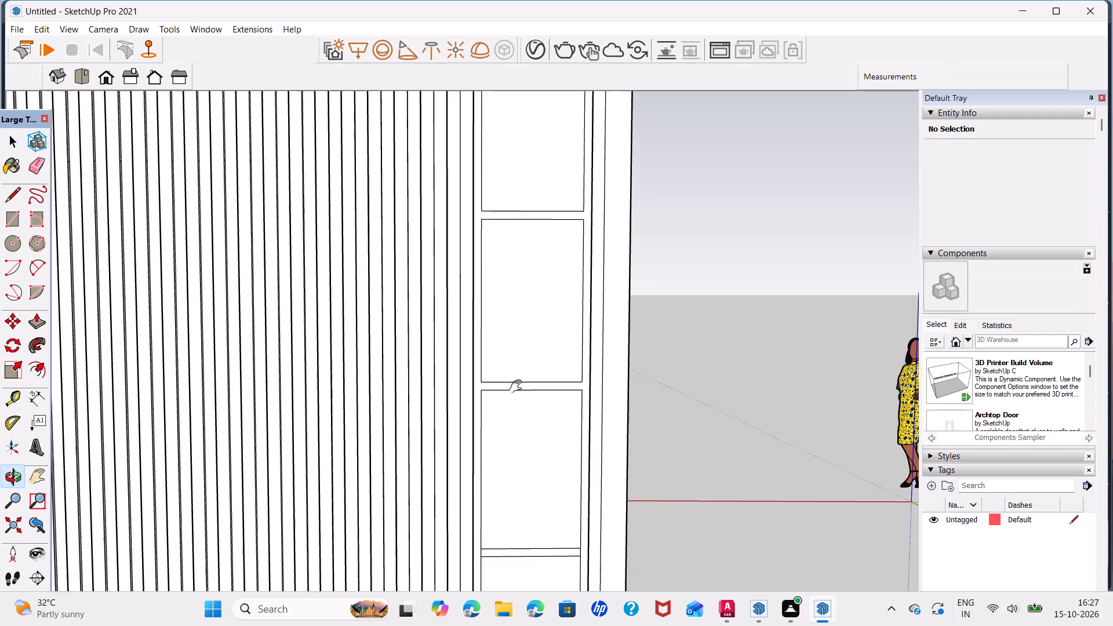
middle_click_drag(518, 387, 512, 303)
scroll(544, 442, "up", 2)
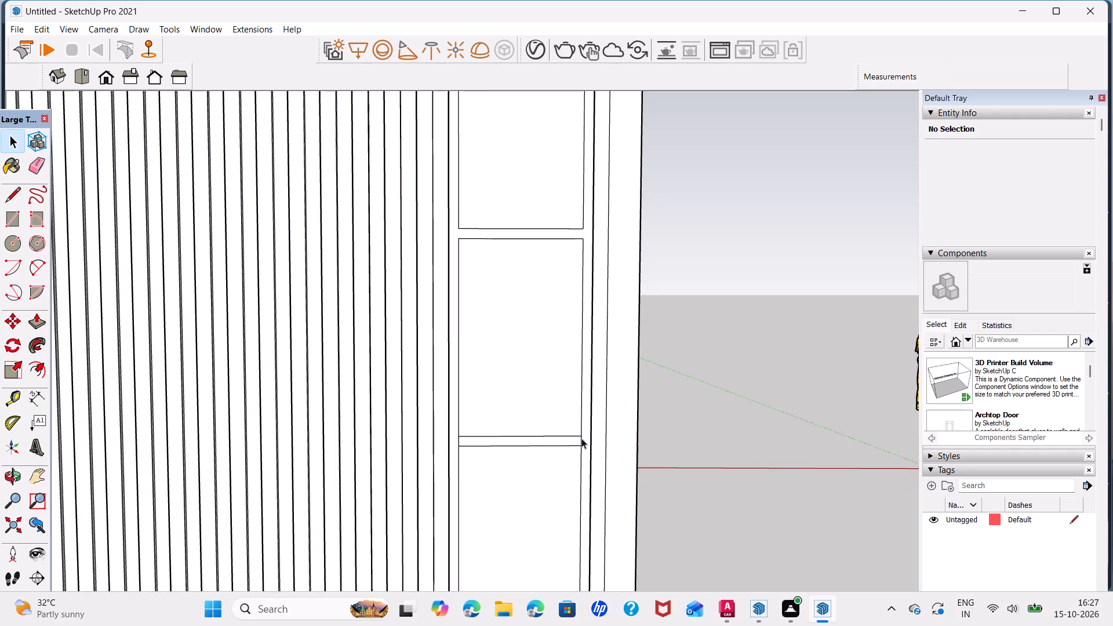
left_click(581, 438)
key("Delete")
left_click(459, 441)
key("Delete")
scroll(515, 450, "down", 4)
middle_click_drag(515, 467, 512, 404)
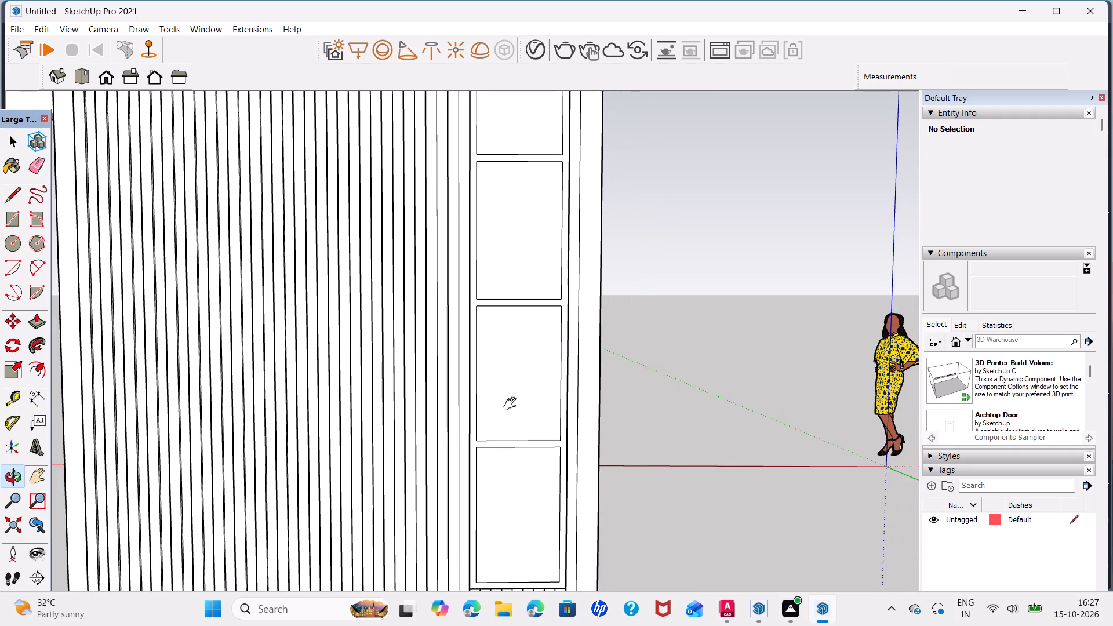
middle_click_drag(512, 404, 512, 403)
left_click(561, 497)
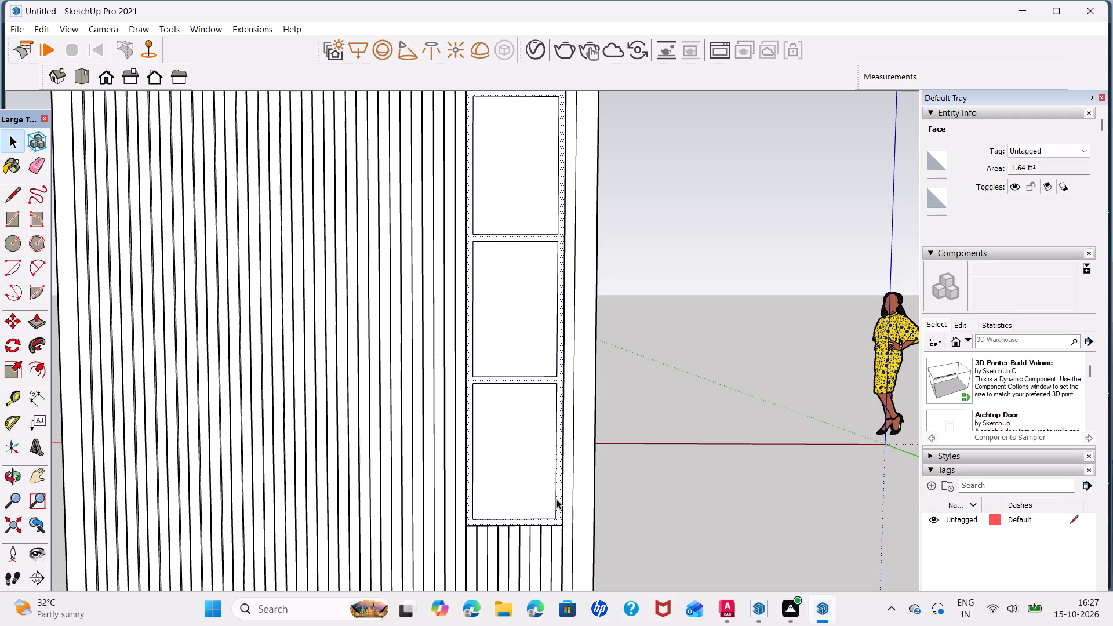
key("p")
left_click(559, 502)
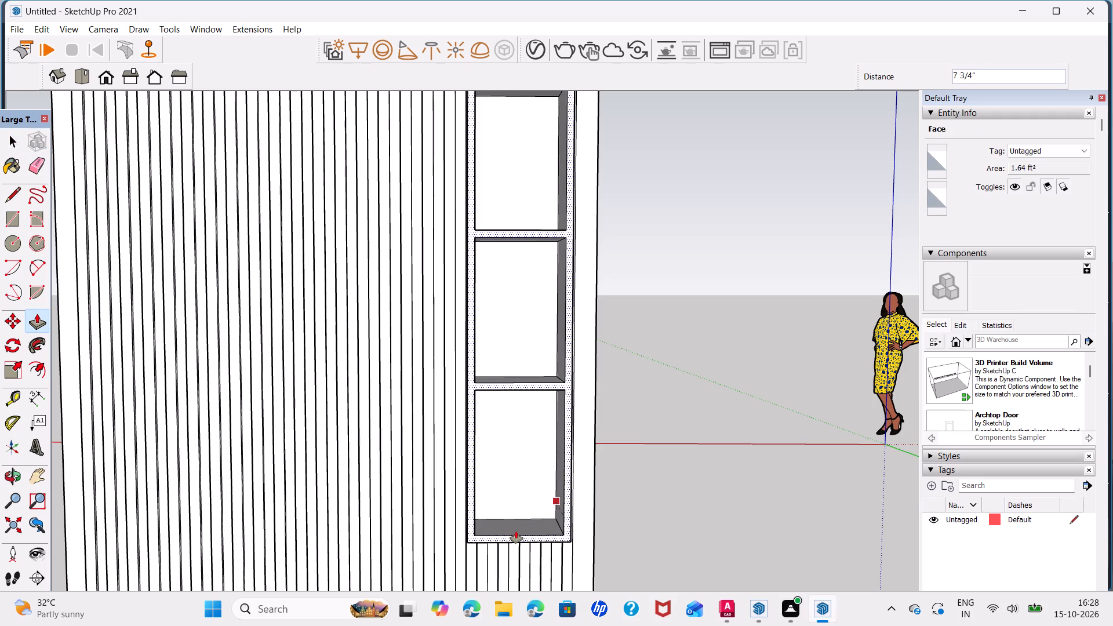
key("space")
Delete the four compartment faces inside the shelf frame so the slatted panel shows through.
left_click(515, 493)
key("Delete")
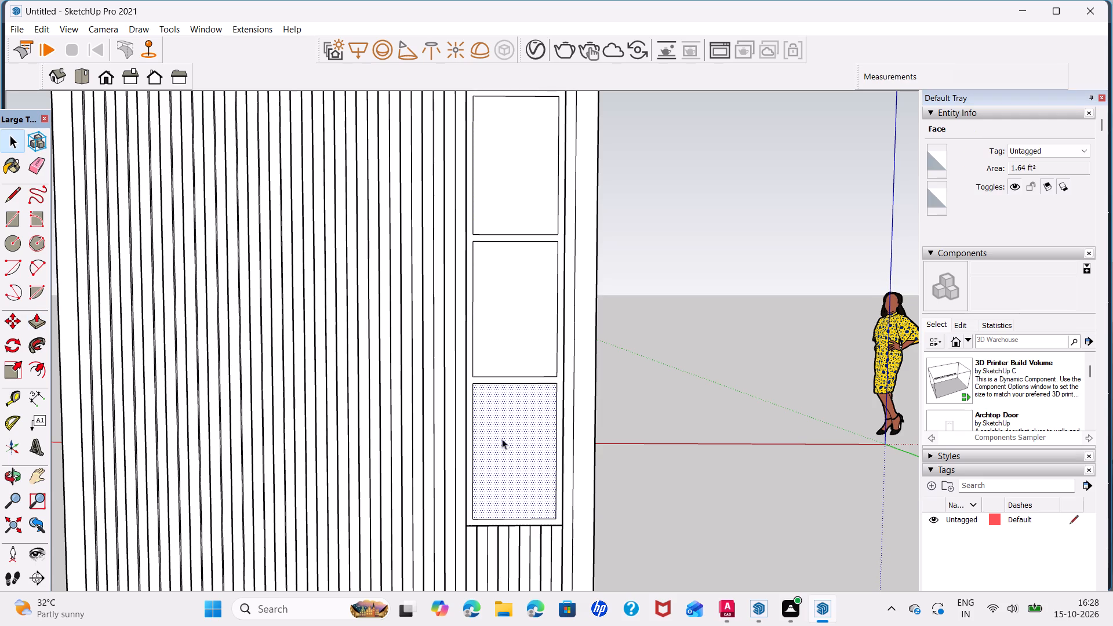
left_click(514, 340)
key("Delete")
left_click(533, 191)
key("Delete")
scroll(473, 290, "down", 2)
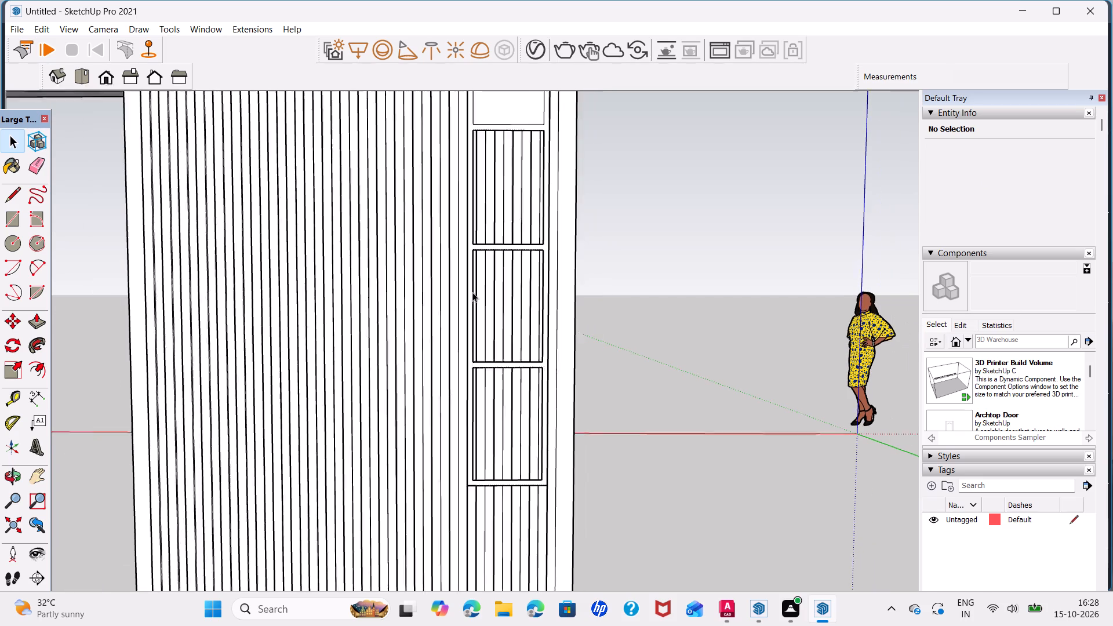
scroll(472, 292, "down", 1)
middle_click_drag(485, 293, 486, 394)
left_click(506, 193)
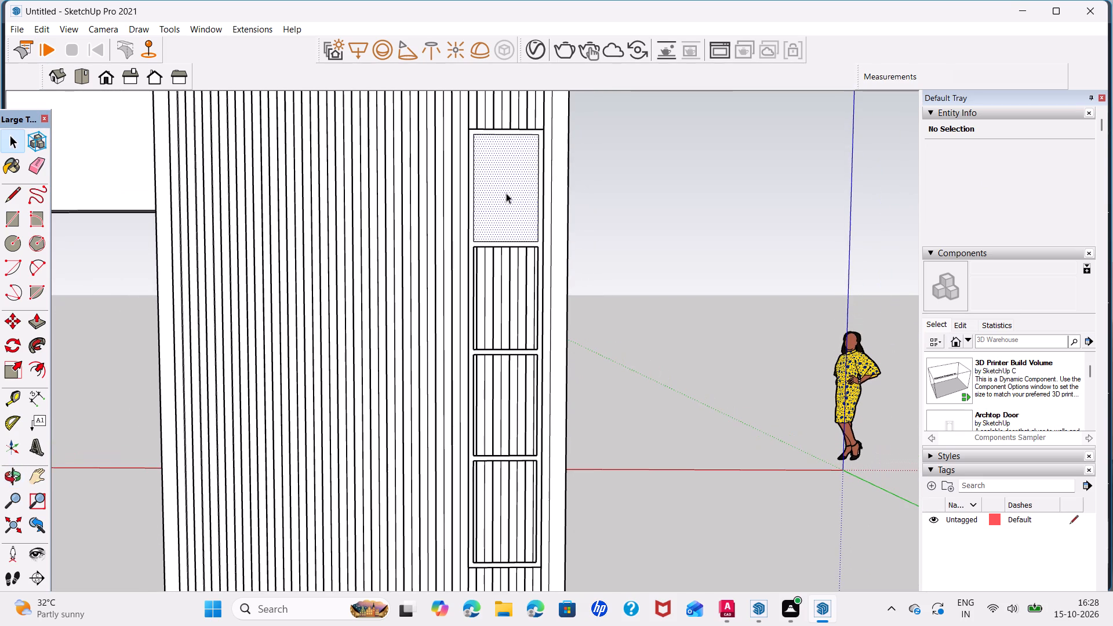
key("Delete")
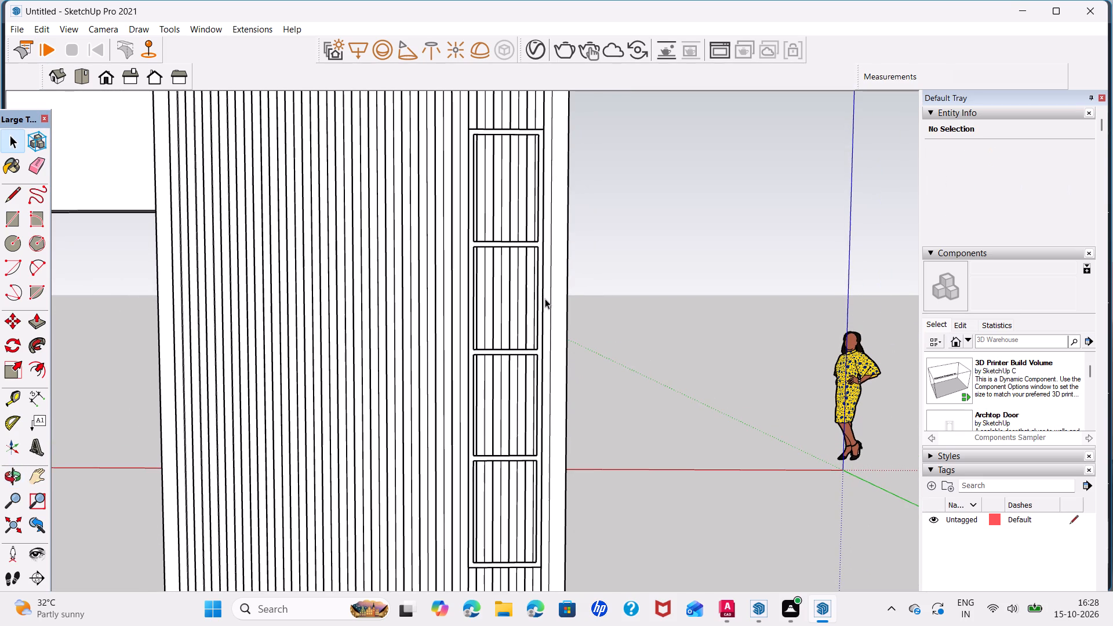
Push/Pull the shelf frame face out 1' from the slatted panel.
key("p")
left_click(540, 331)
type("1'")
key("Return")
key("space")
Select all connected geometry of the extruded shelf unit and make it a group.
scroll(552, 373, "down", 6)
middle_click_drag(528, 389, 527, 389)
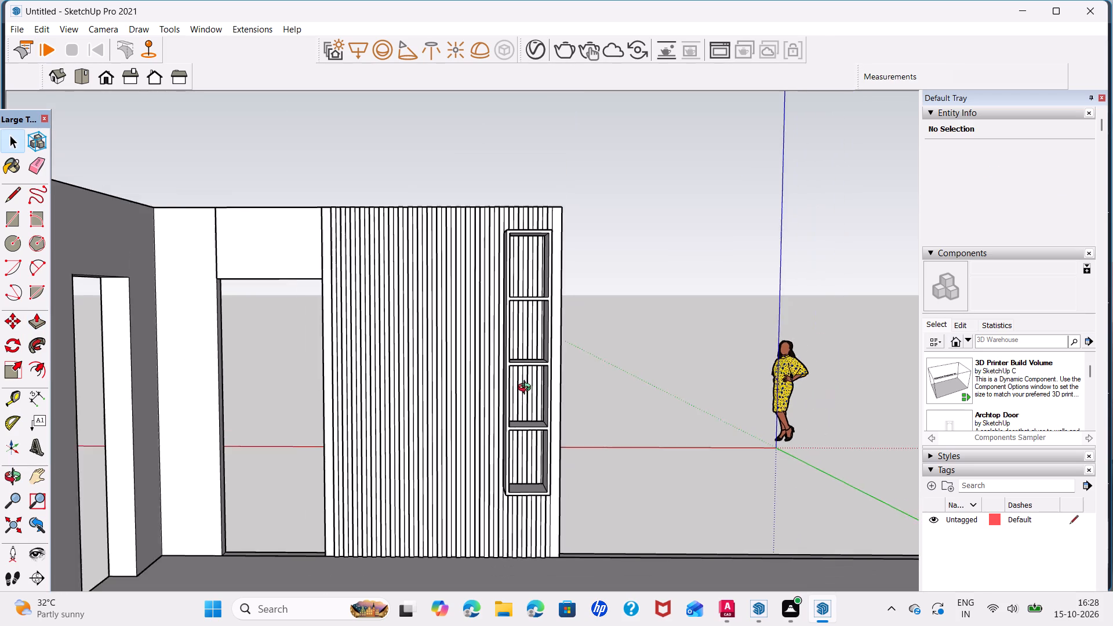
middle_click_drag(527, 389, 460, 391)
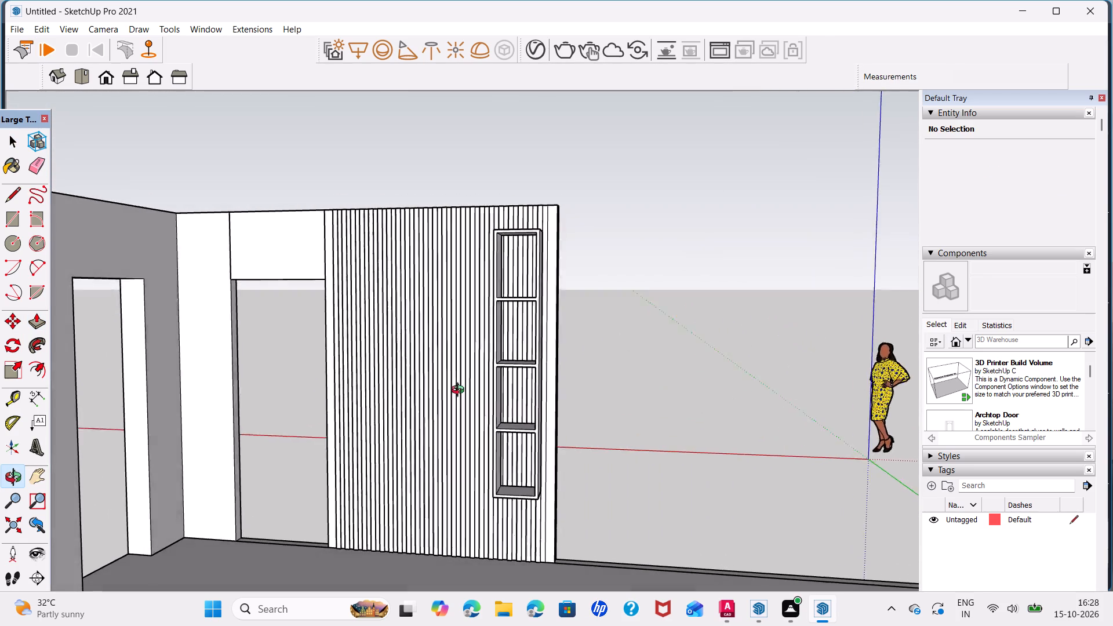
middle_click_drag(460, 391, 441, 391)
double_click(527, 440)
left_click(531, 457)
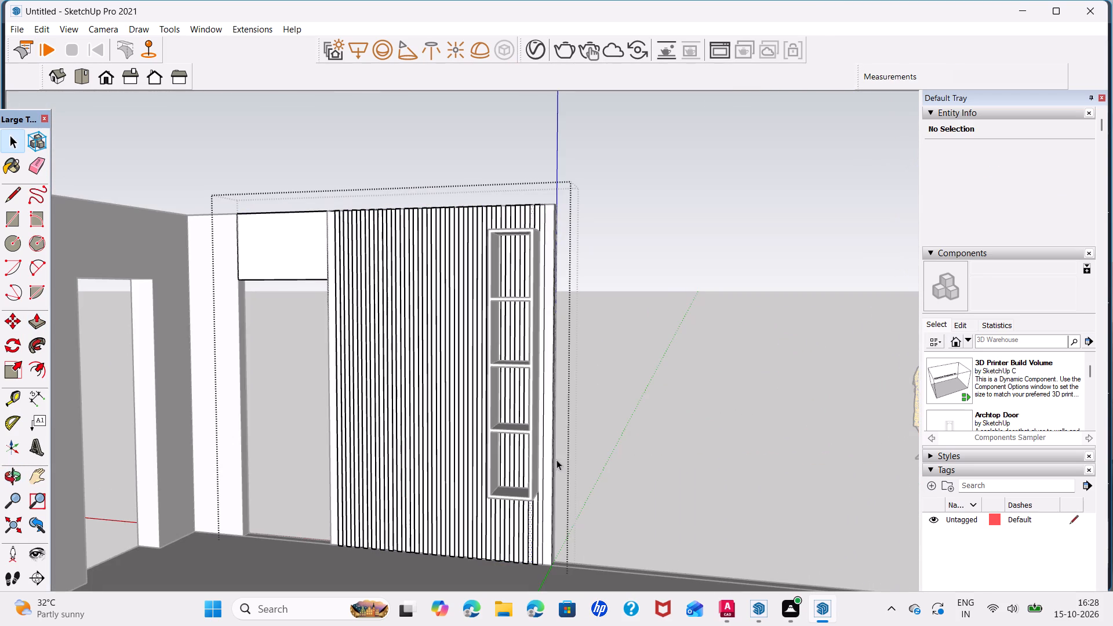
left_click(678, 395)
triple_click(531, 492)
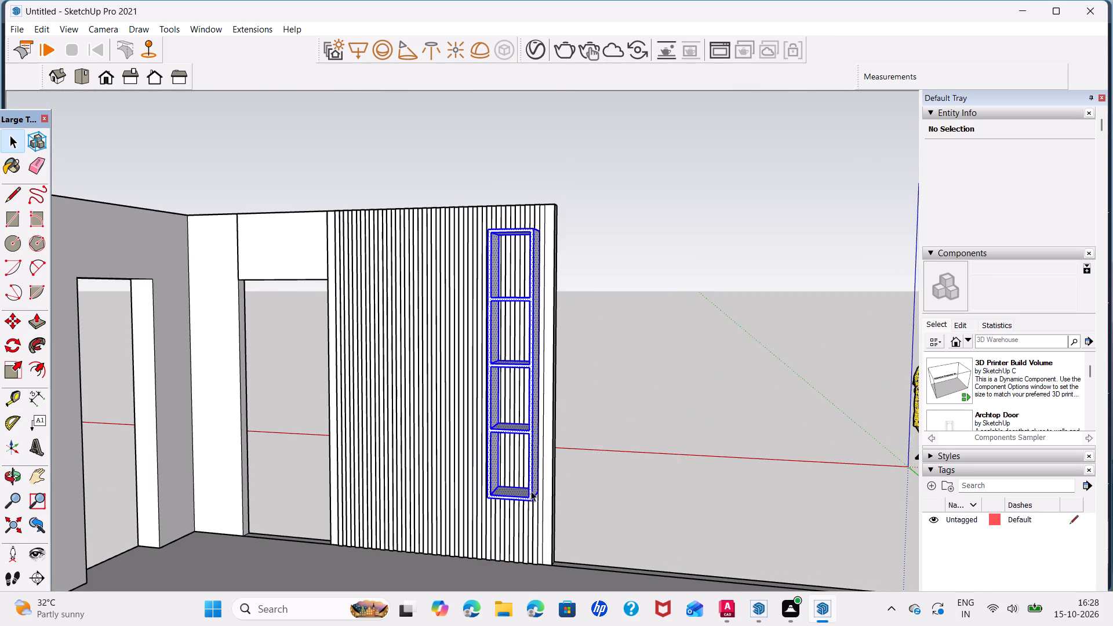
right_click(531, 491)
left_click(602, 349)
left_click(730, 415)
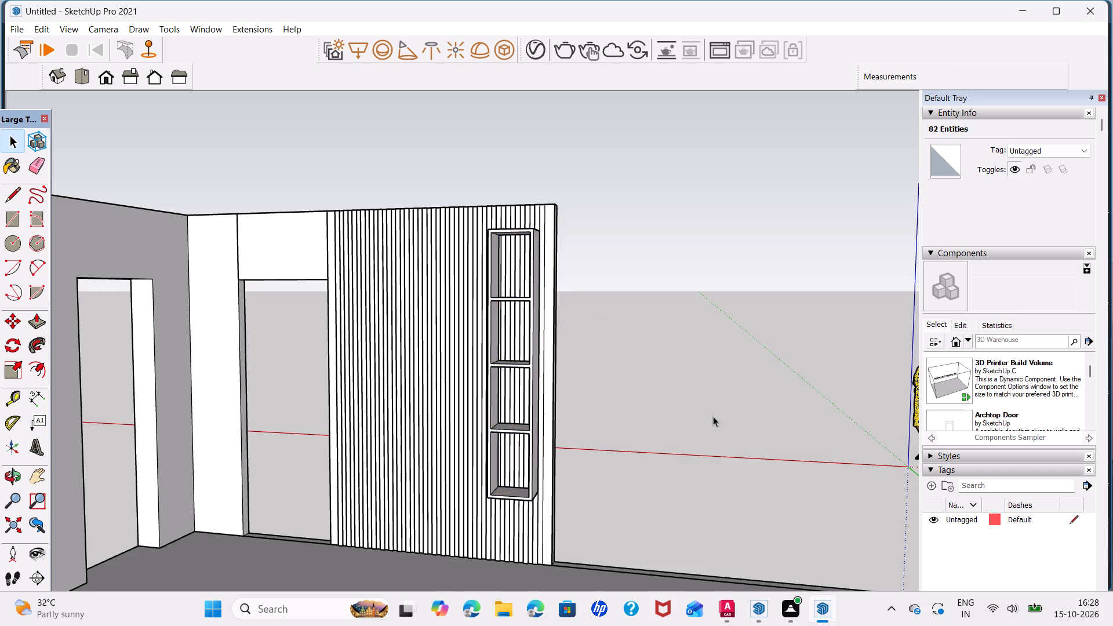
Draw a rectangle about 6'1" by 1' on the slatted panel, from the shelf unit's lower outer back corner to the panel's doorway-side edge.
scroll(544, 424, "down", 2)
middle_click_drag(519, 443, 596, 366)
scroll(539, 451, "up", 6)
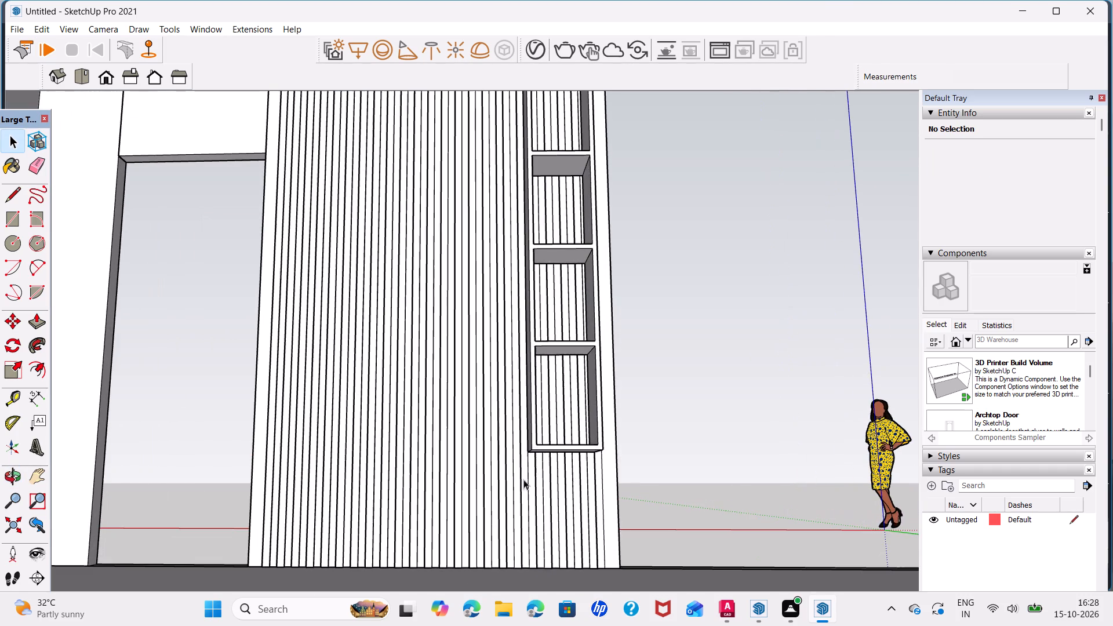
middle_click_drag(516, 471, 503, 482)
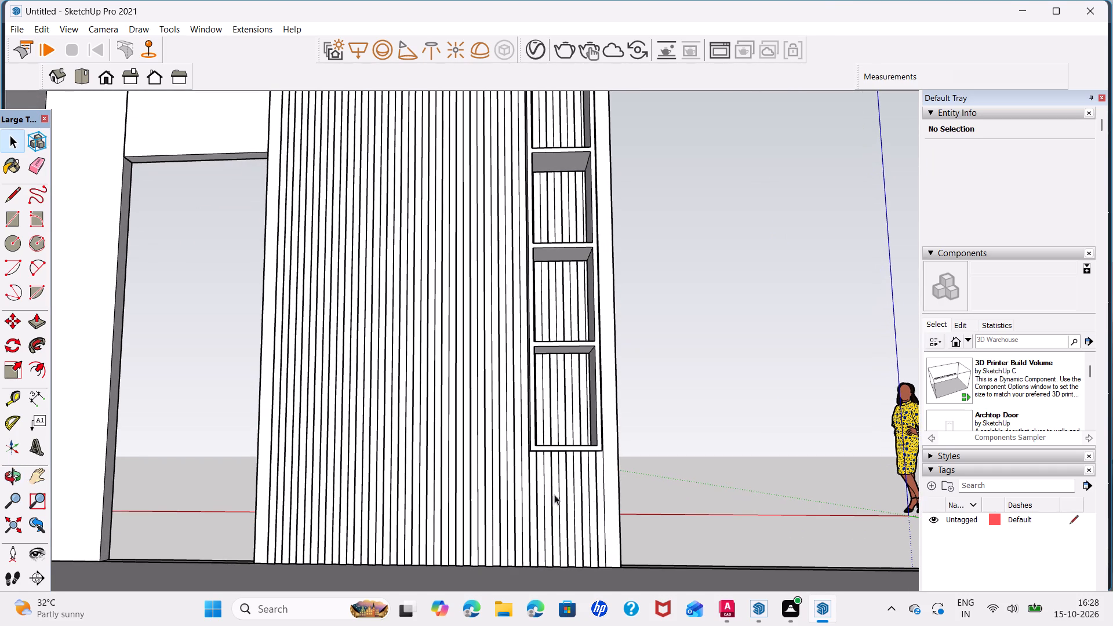
key("r")
middle_click_drag(602, 441, 583, 416)
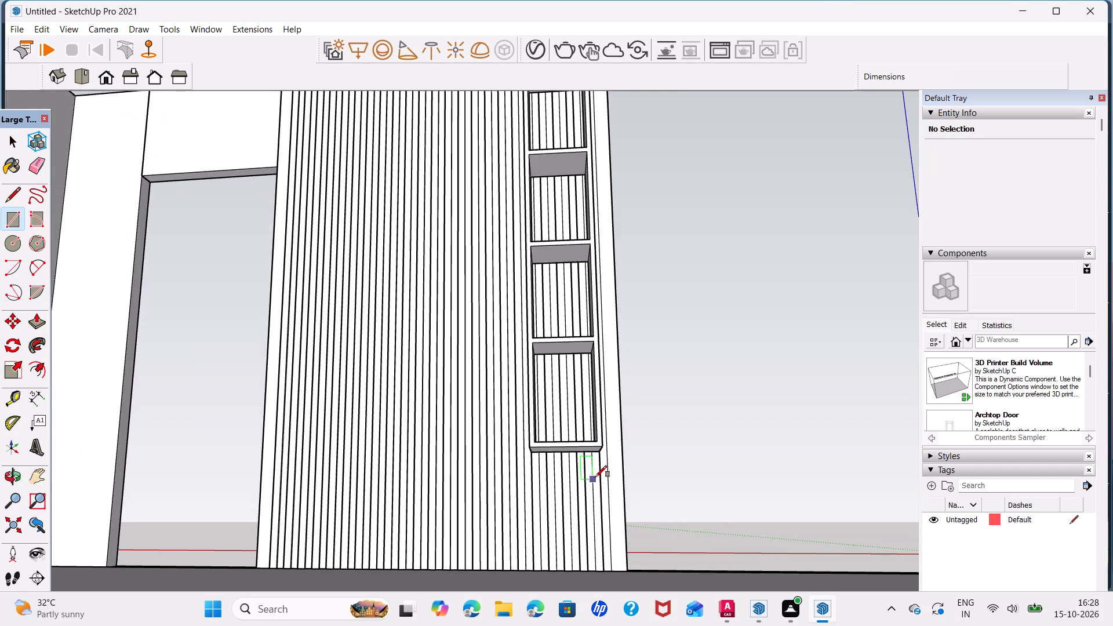
scroll(595, 476, "up", 5)
left_click(601, 436)
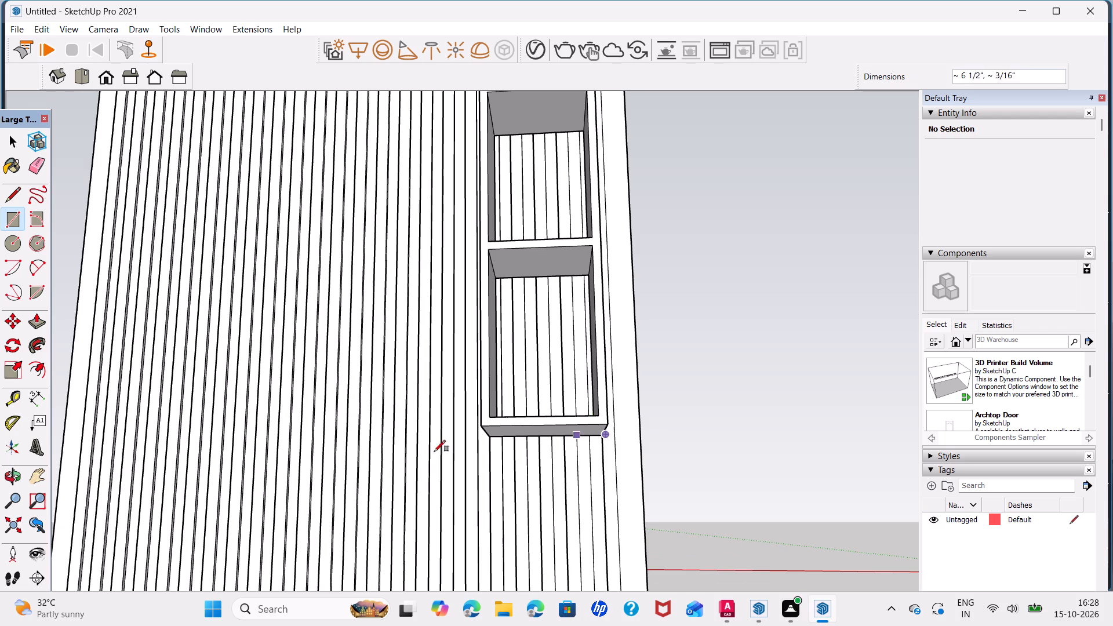
scroll(343, 479, "down", 3)
scroll(400, 505, "down", 3)
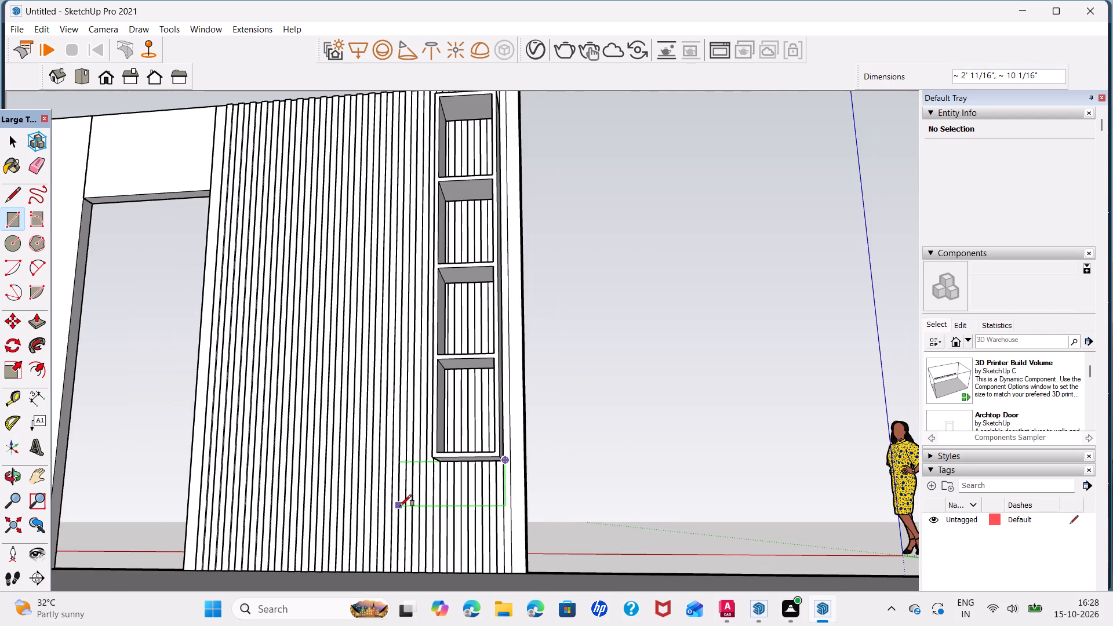
middle_click_drag(395, 506, 544, 510, "shift")
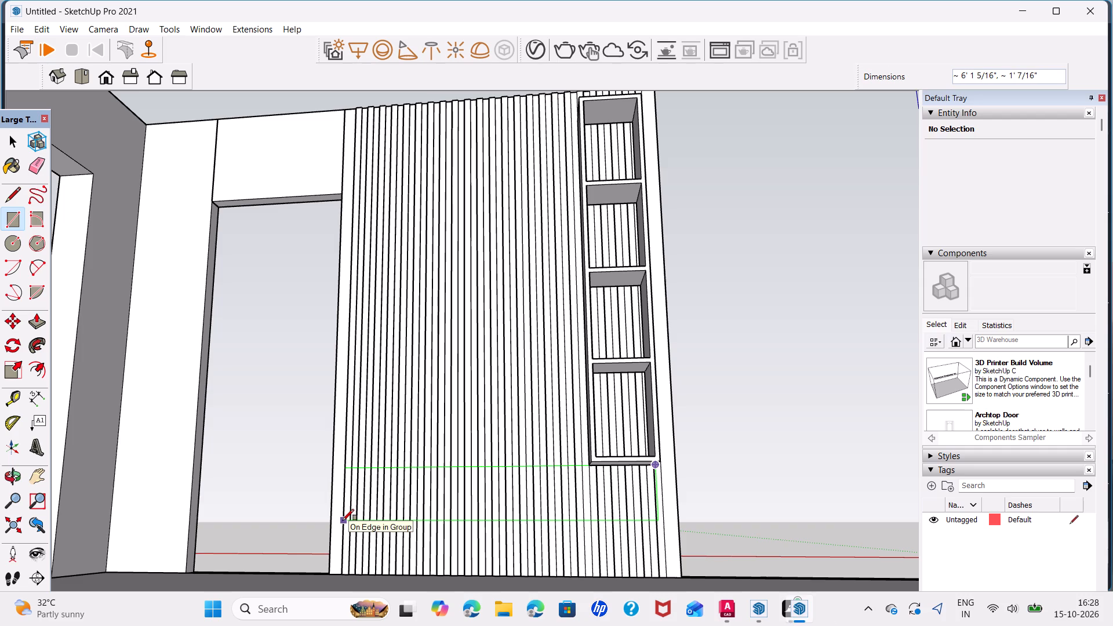
left_click(343, 521)
key("space")
Move the rectangle's short edge below the shelf unit slightly inward, in line with the unit's lower back corner.
scroll(639, 479, "up", 3)
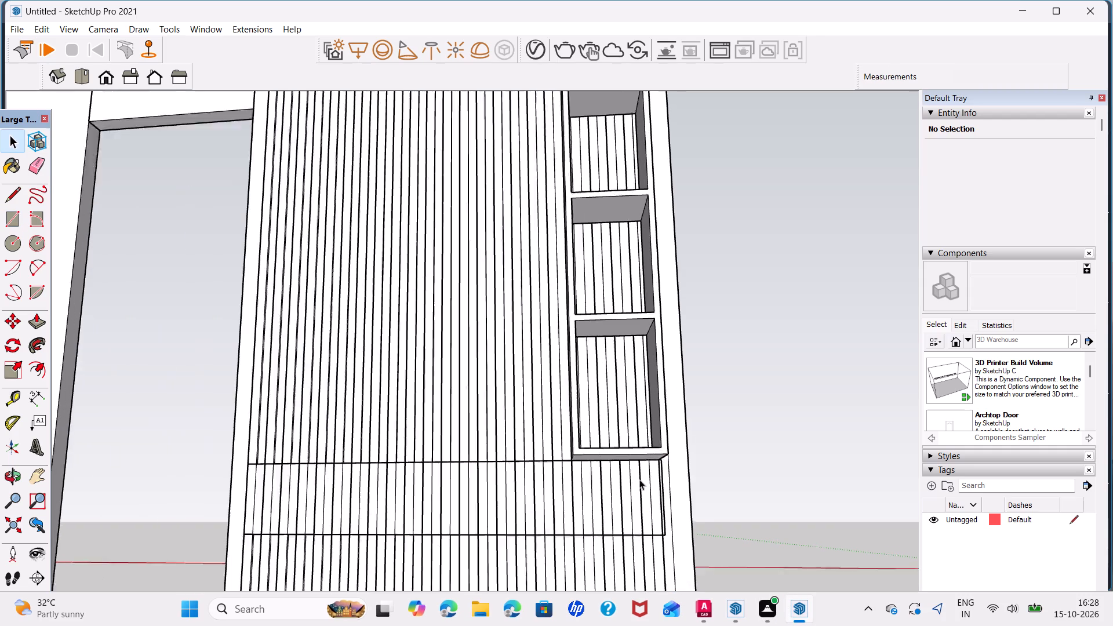
scroll(639, 479, "up", 3)
middle_click_drag(652, 493, 433, 543)
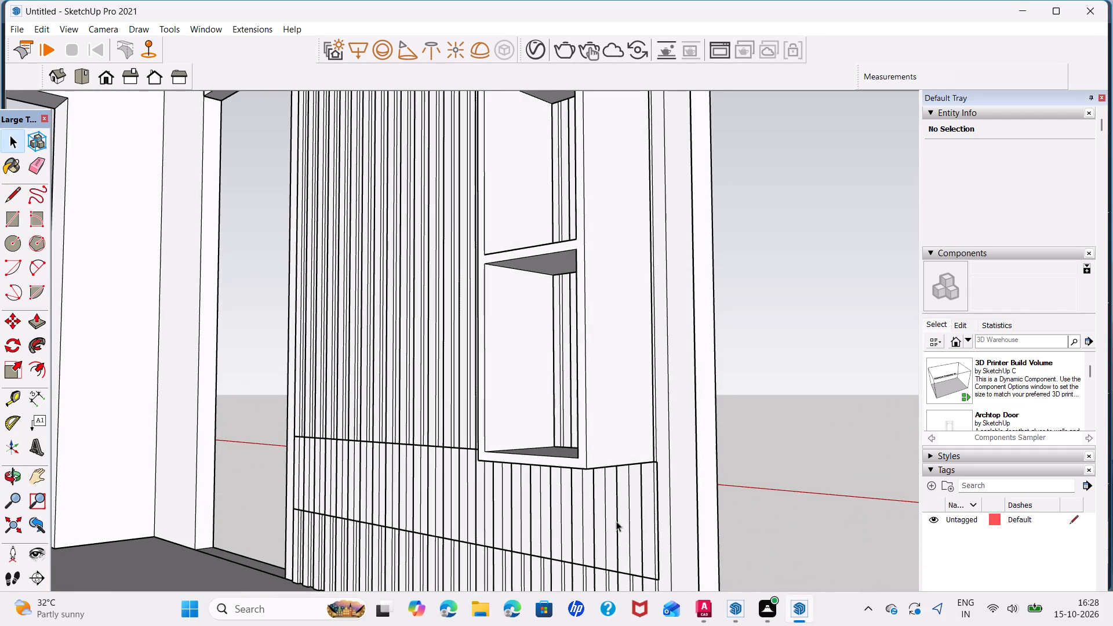
scroll(616, 521, "up", 2)
middle_click_drag(651, 529, 510, 559)
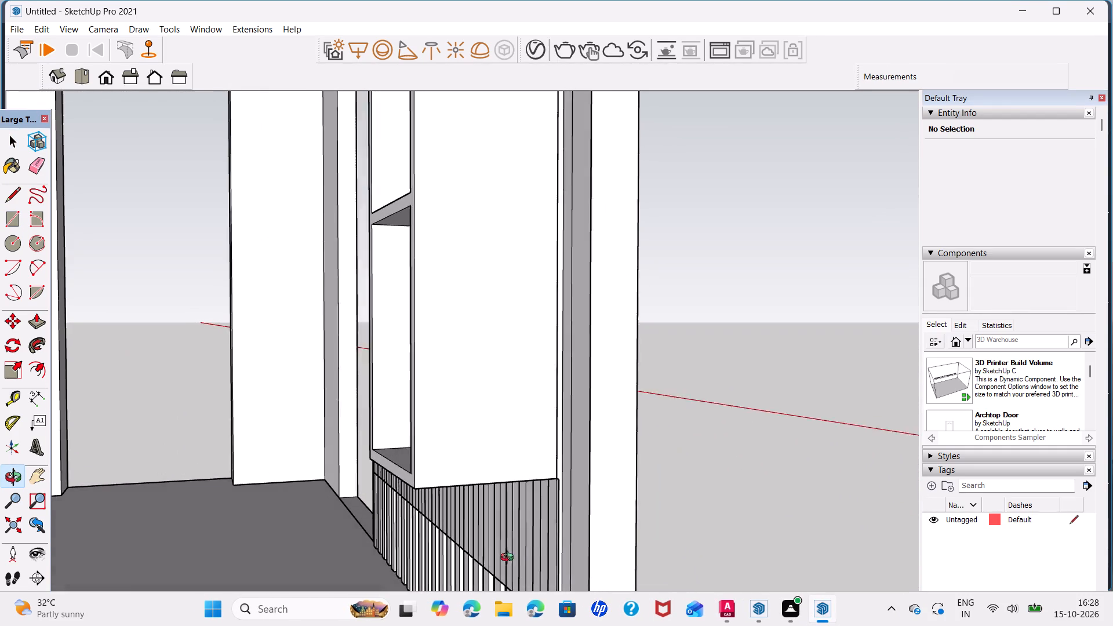
middle_click_drag(510, 559, 509, 559)
scroll(556, 522, "up", 4)
middle_click_drag(558, 526, 572, 499)
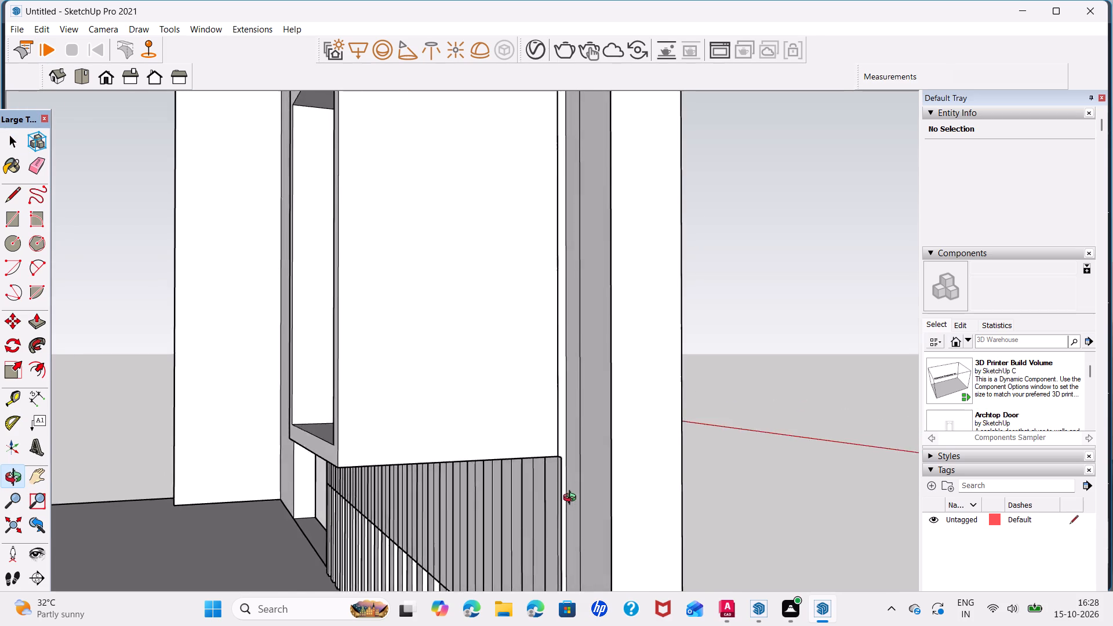
middle_click_drag(572, 499, 651, 443)
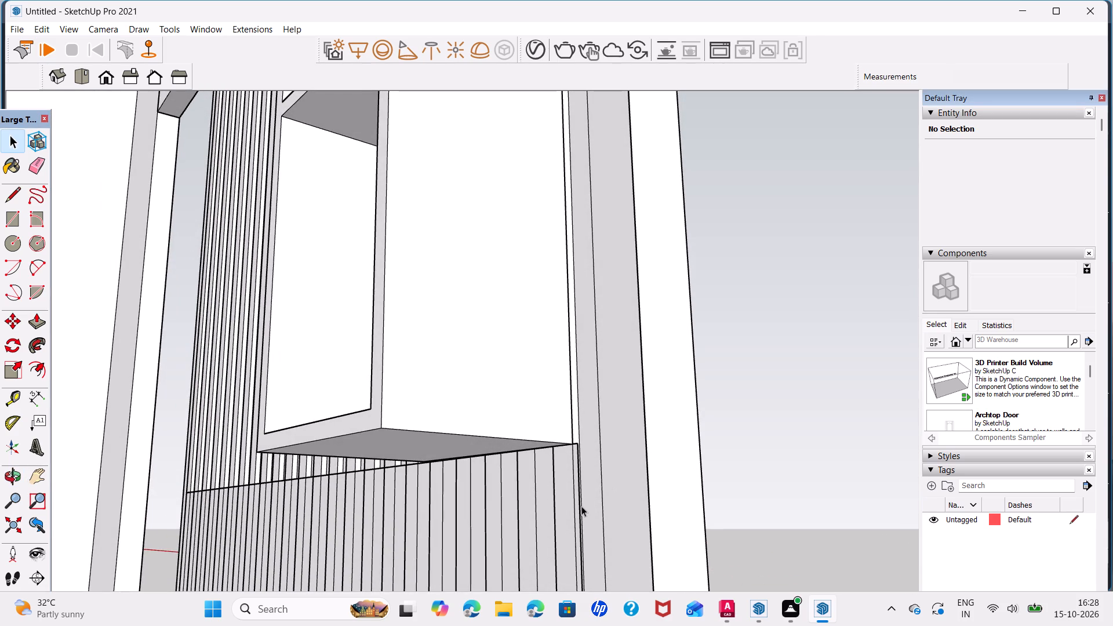
left_click(581, 506)
key("m")
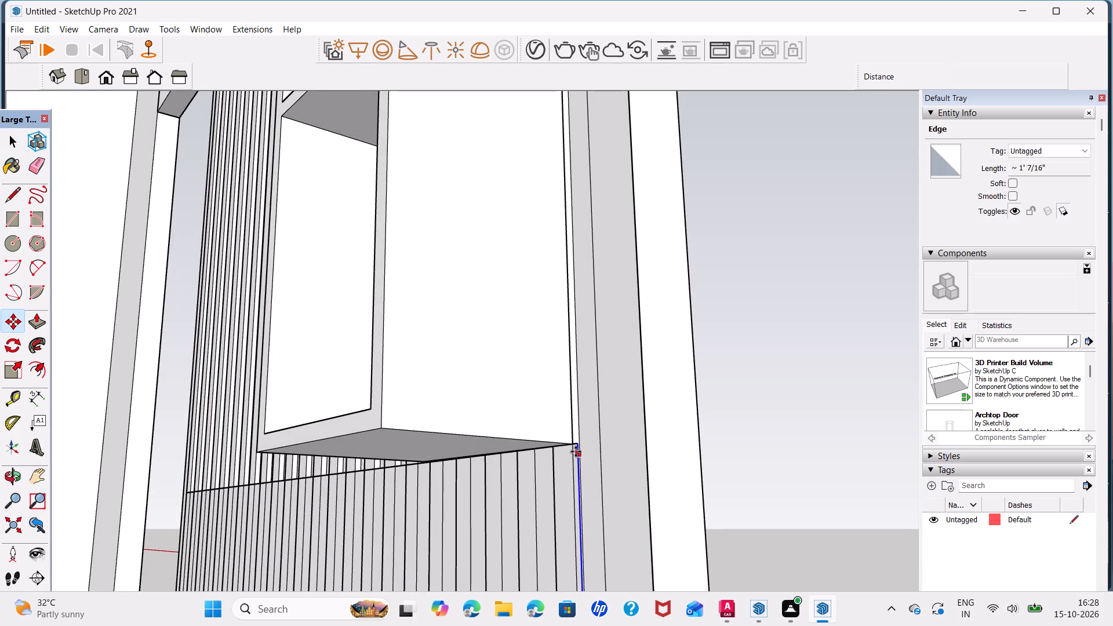
left_click(576, 445)
left_click(568, 445)
key("space")
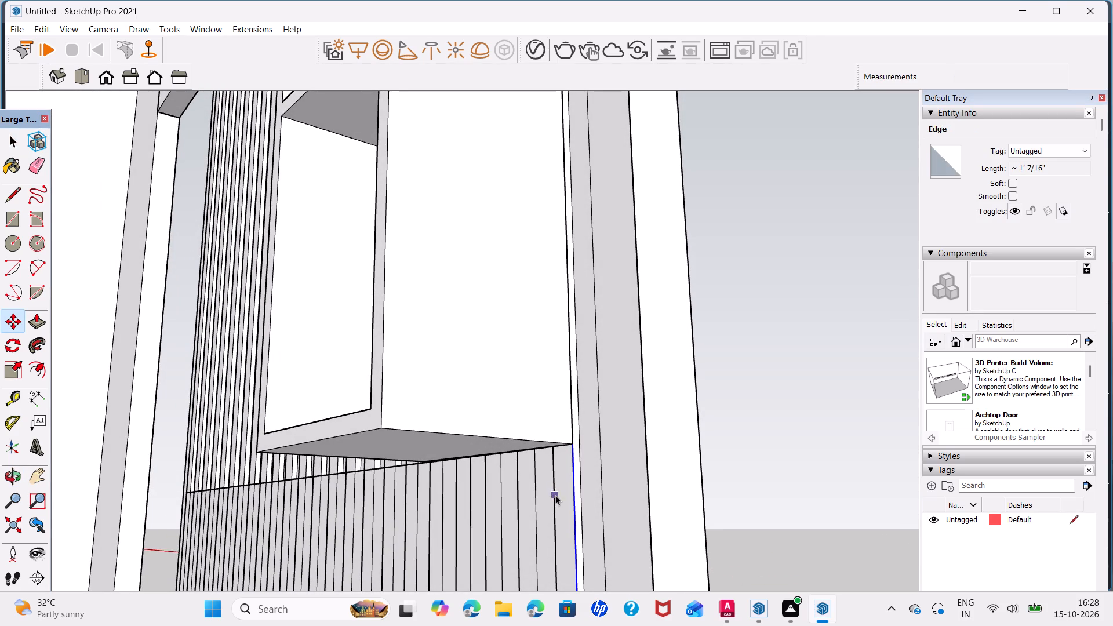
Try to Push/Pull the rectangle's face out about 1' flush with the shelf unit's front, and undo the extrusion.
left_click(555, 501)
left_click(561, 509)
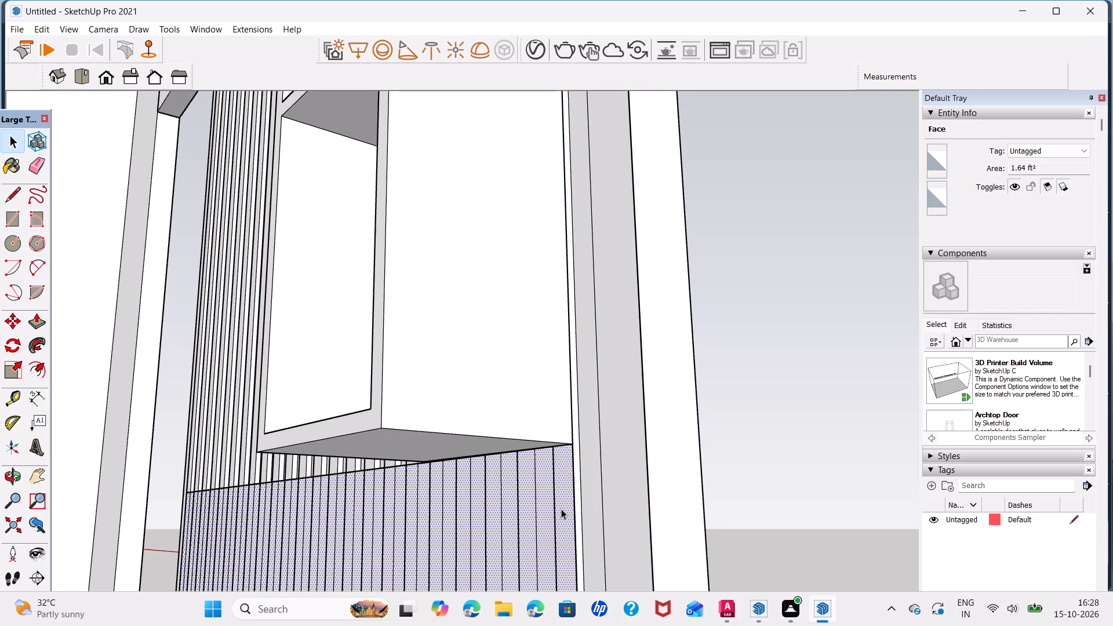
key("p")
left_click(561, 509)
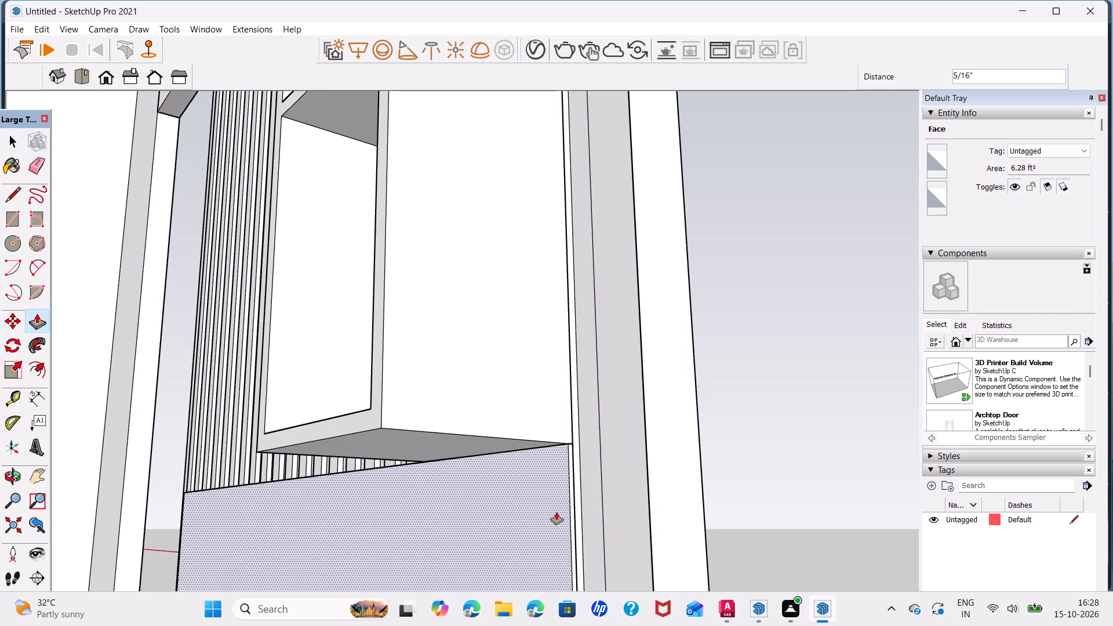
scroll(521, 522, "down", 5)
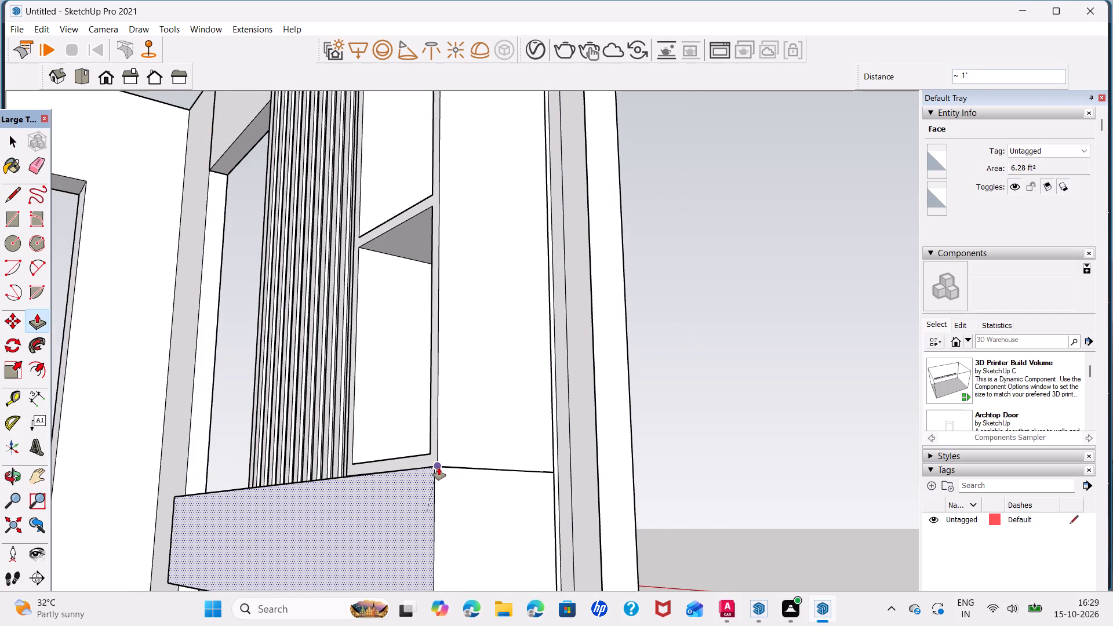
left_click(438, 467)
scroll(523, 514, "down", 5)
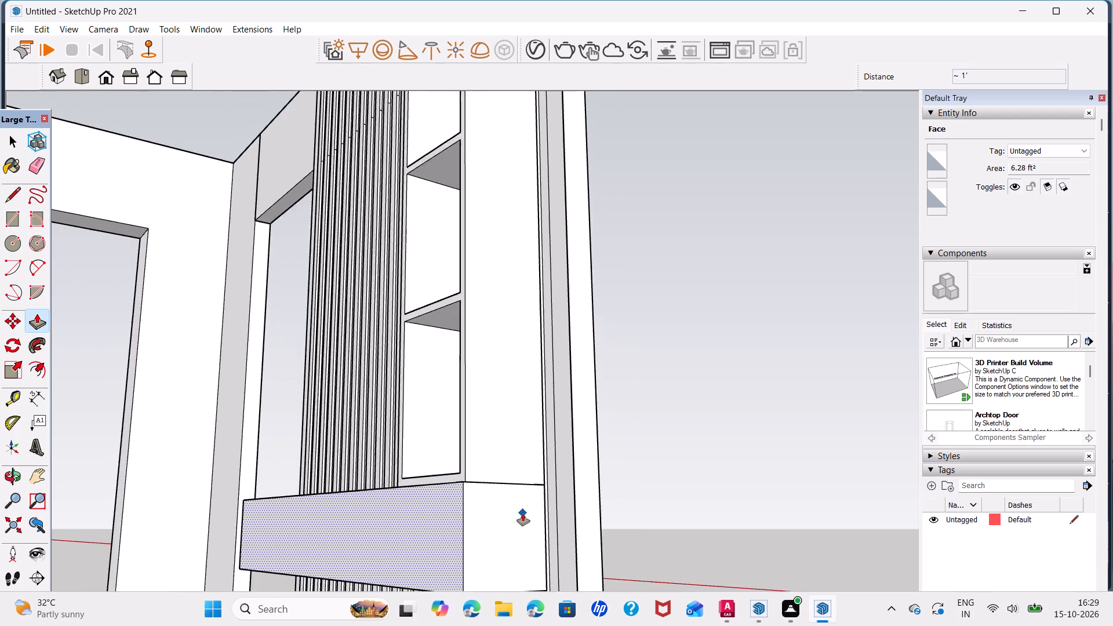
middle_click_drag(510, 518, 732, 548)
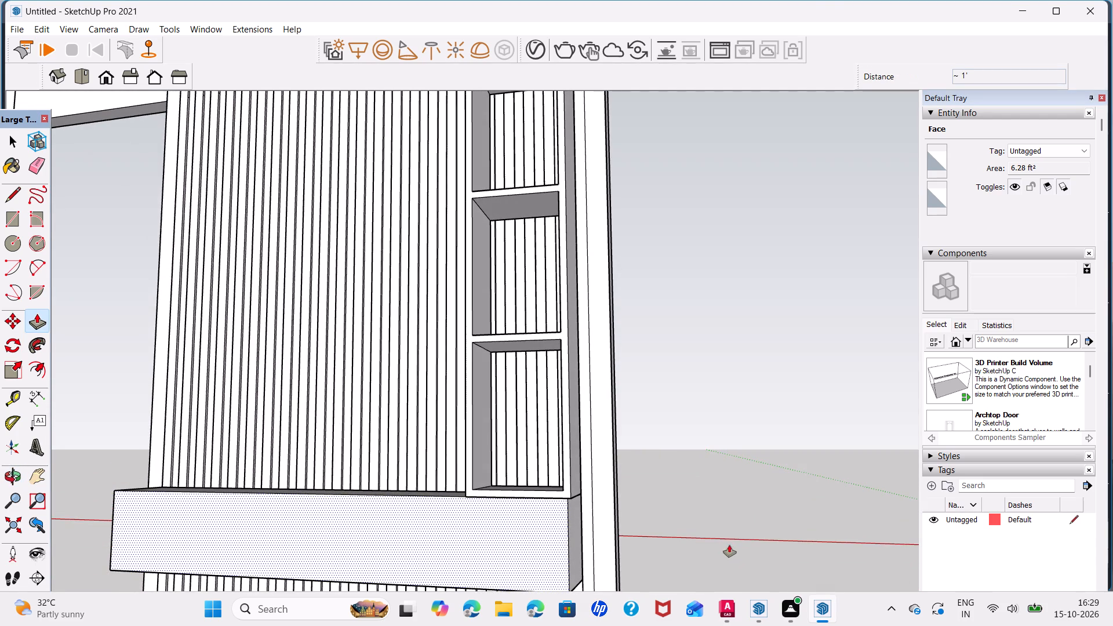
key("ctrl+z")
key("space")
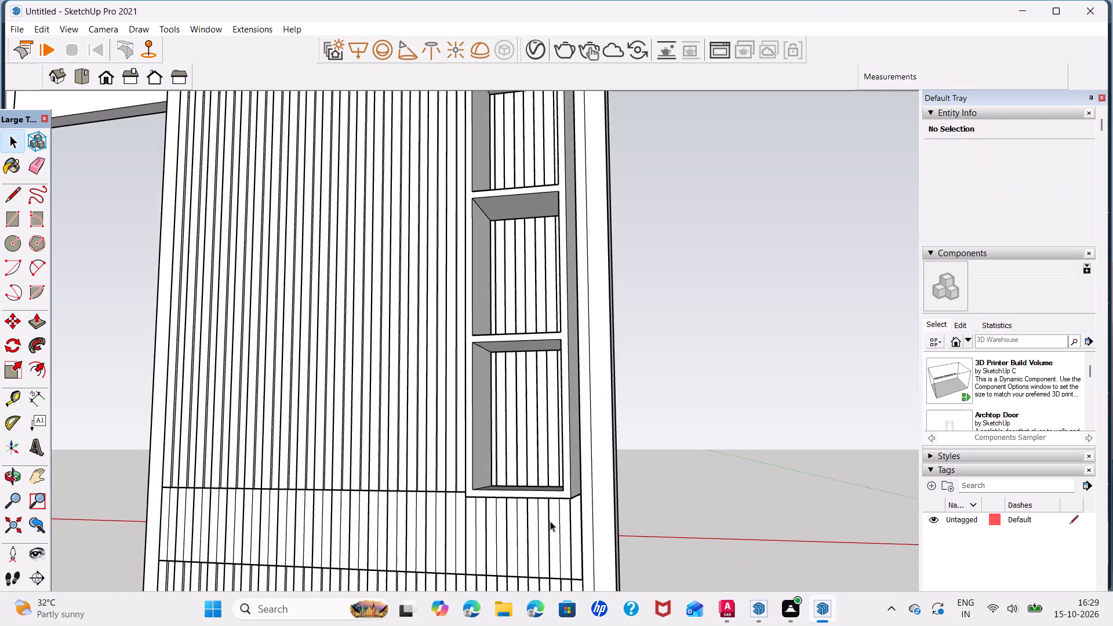
Round the rectangle's upper corner at the doorway end with a tangent 2 Point Arc, trimming the corner away.
middle_click_drag(575, 538, 901, 460, "shift")
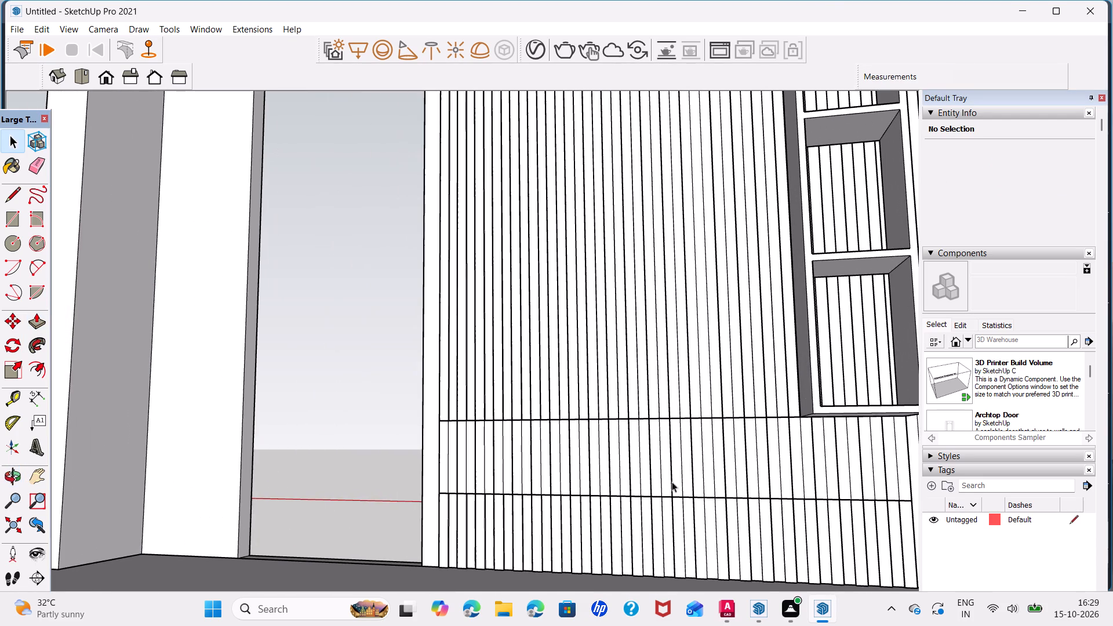
scroll(441, 492, "up", 1)
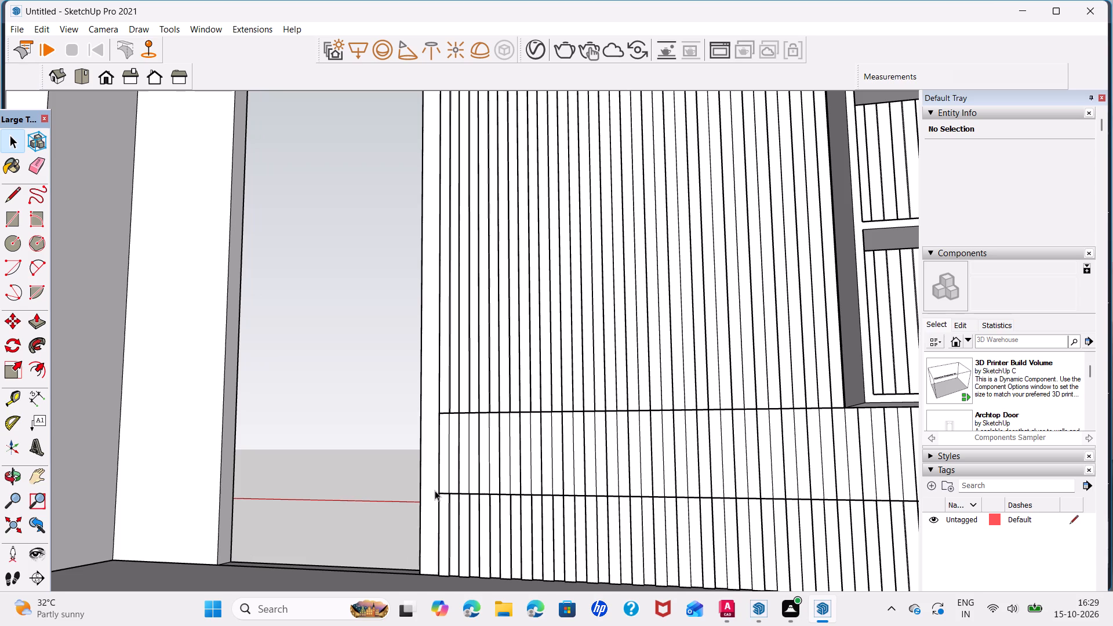
scroll(443, 486, "up", 4)
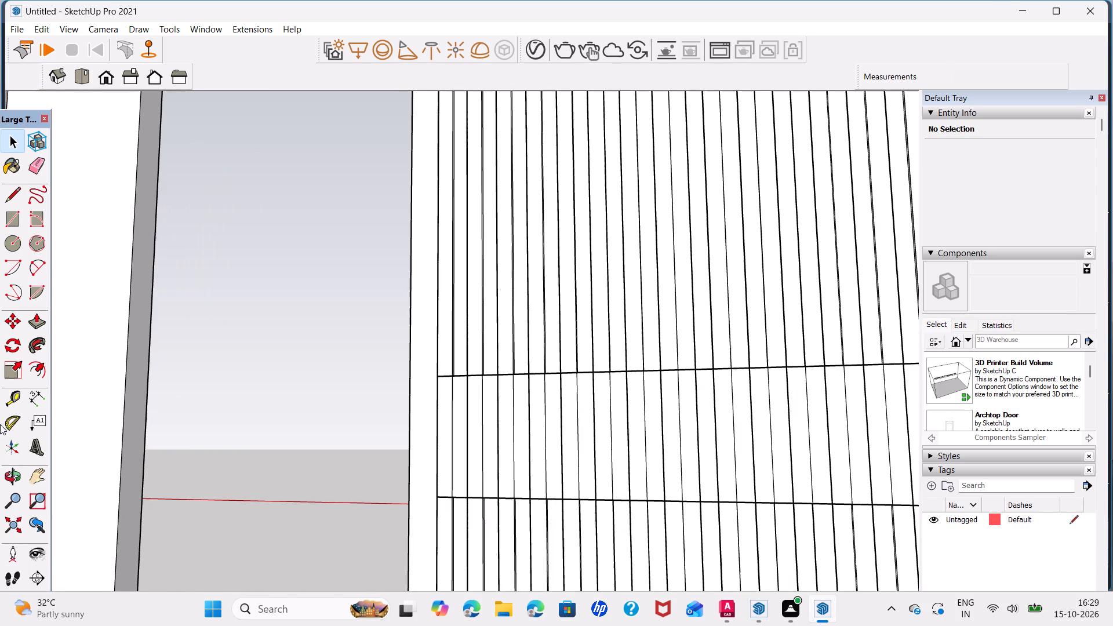
left_click(39, 257)
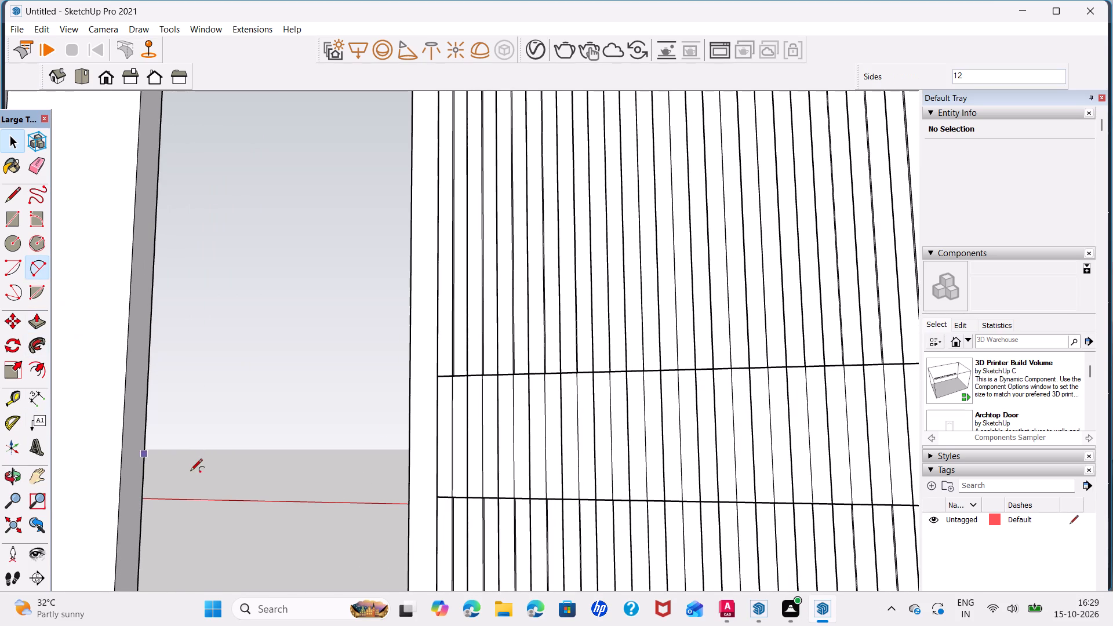
scroll(443, 392, "up", 4)
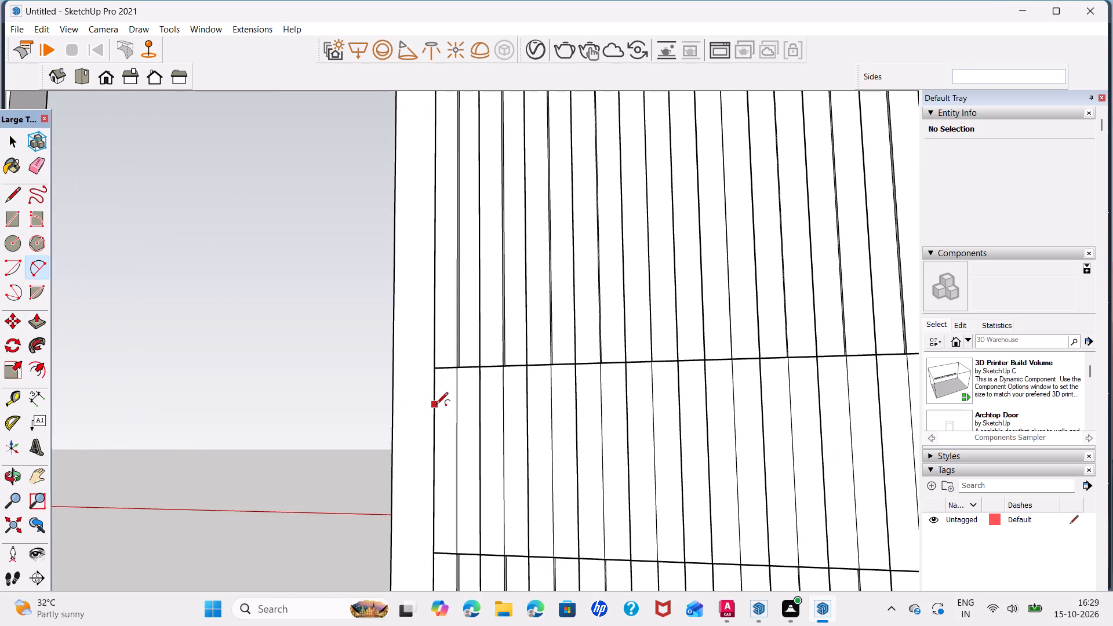
left_click(436, 405)
double_click(470, 367)
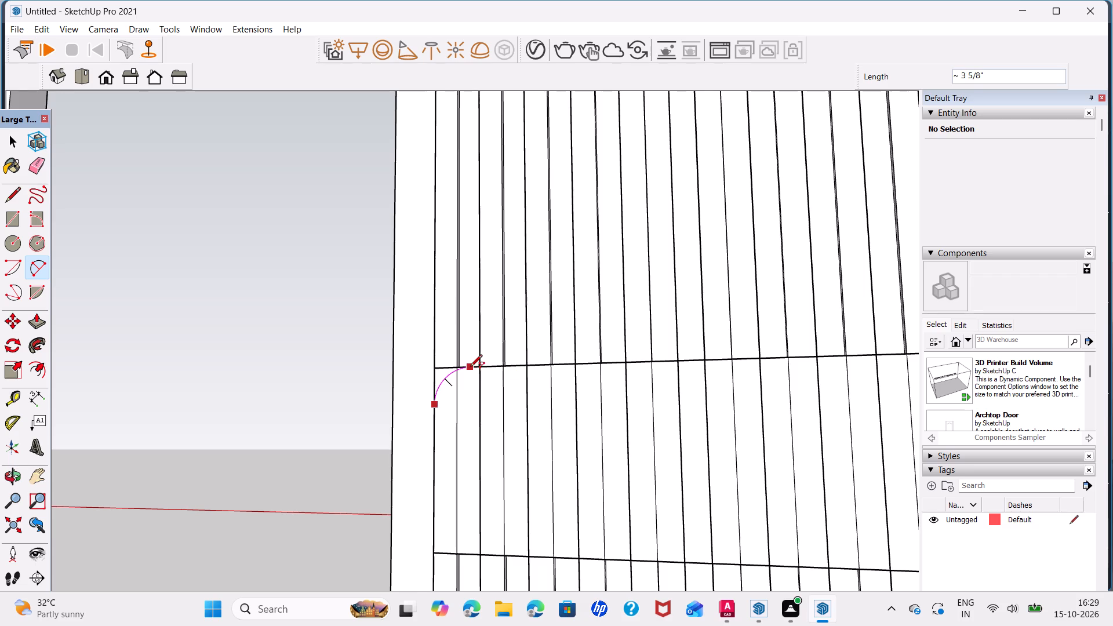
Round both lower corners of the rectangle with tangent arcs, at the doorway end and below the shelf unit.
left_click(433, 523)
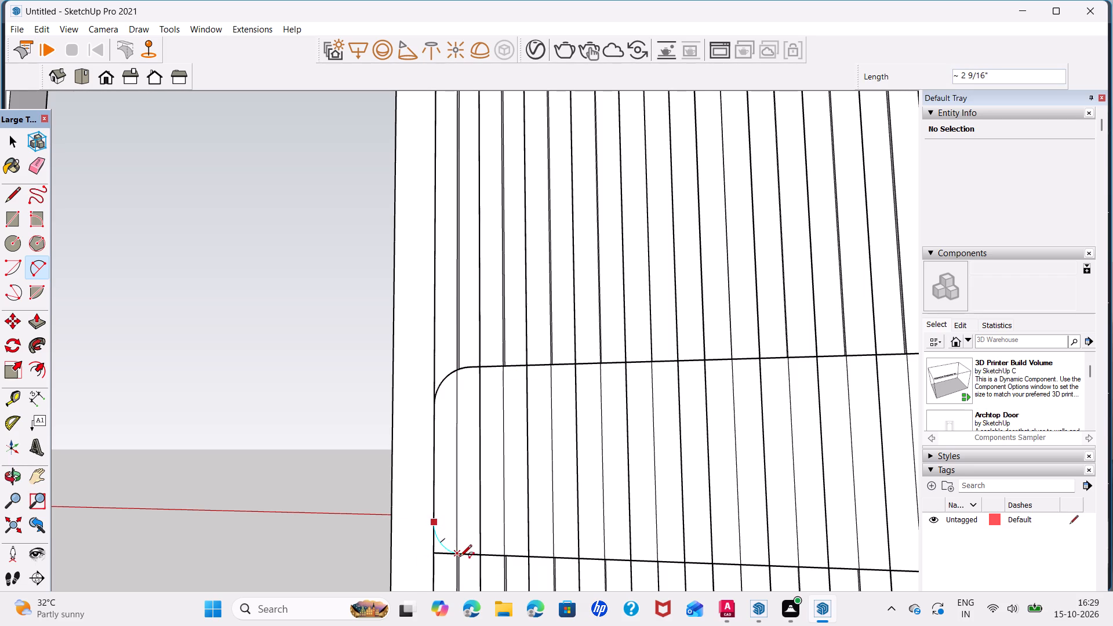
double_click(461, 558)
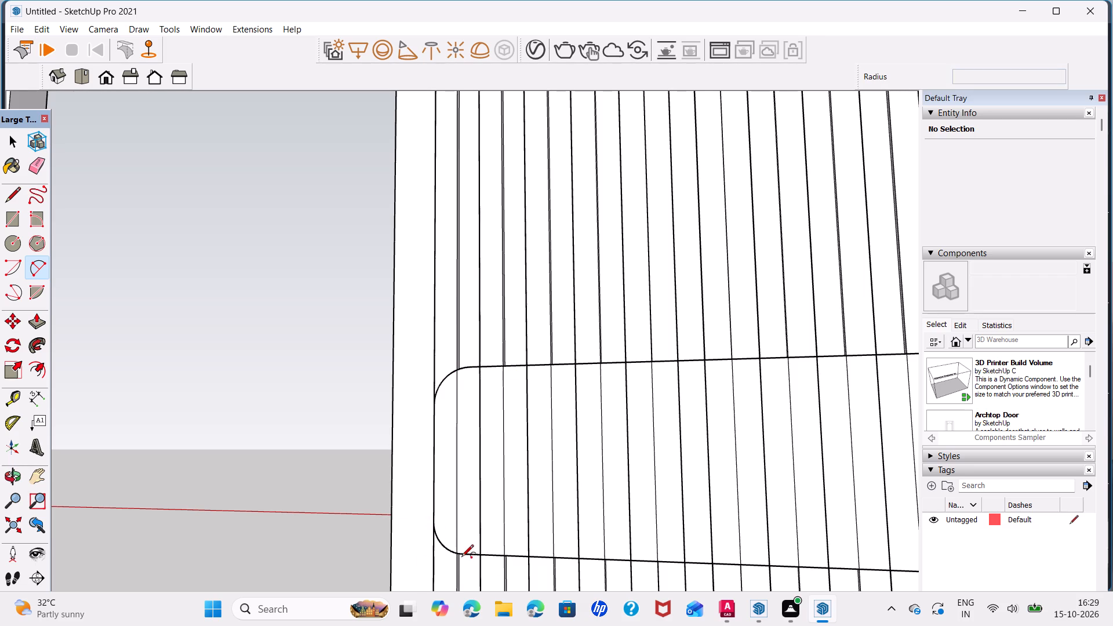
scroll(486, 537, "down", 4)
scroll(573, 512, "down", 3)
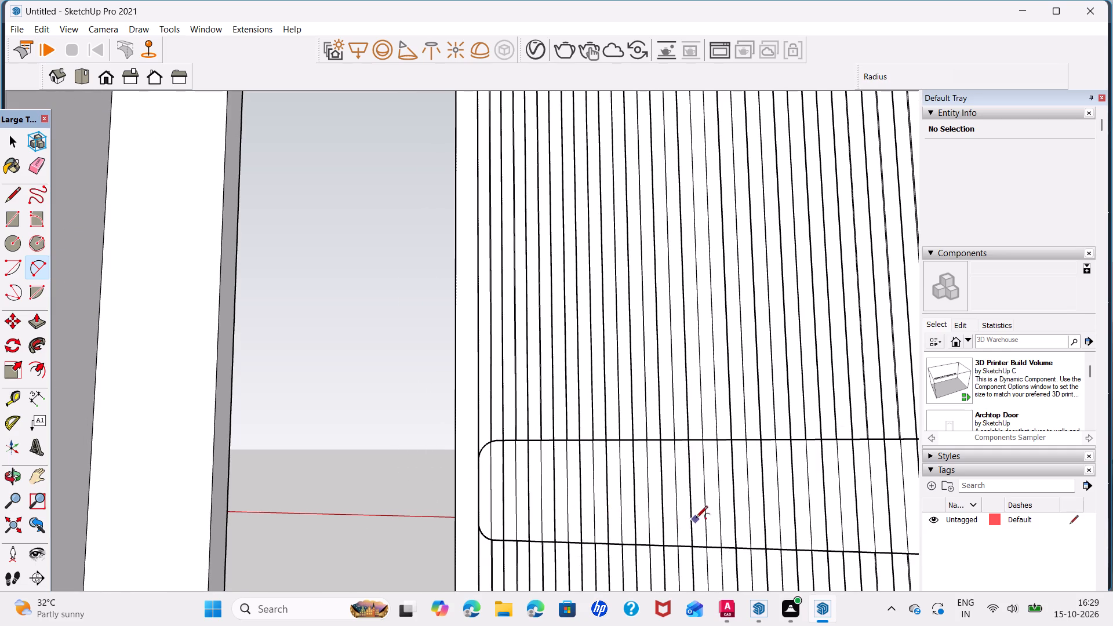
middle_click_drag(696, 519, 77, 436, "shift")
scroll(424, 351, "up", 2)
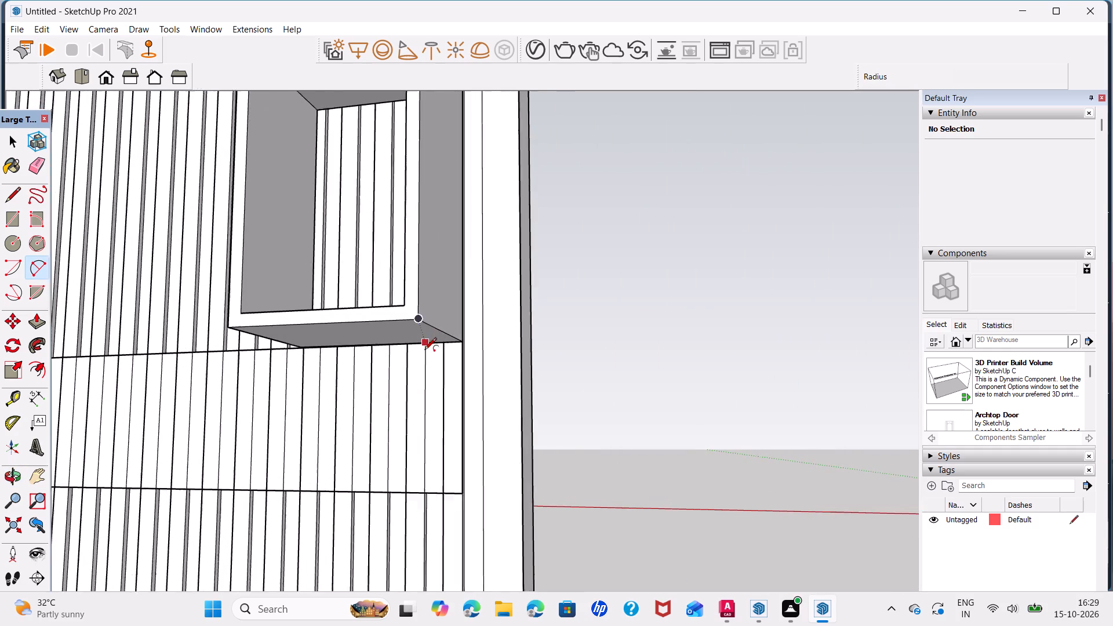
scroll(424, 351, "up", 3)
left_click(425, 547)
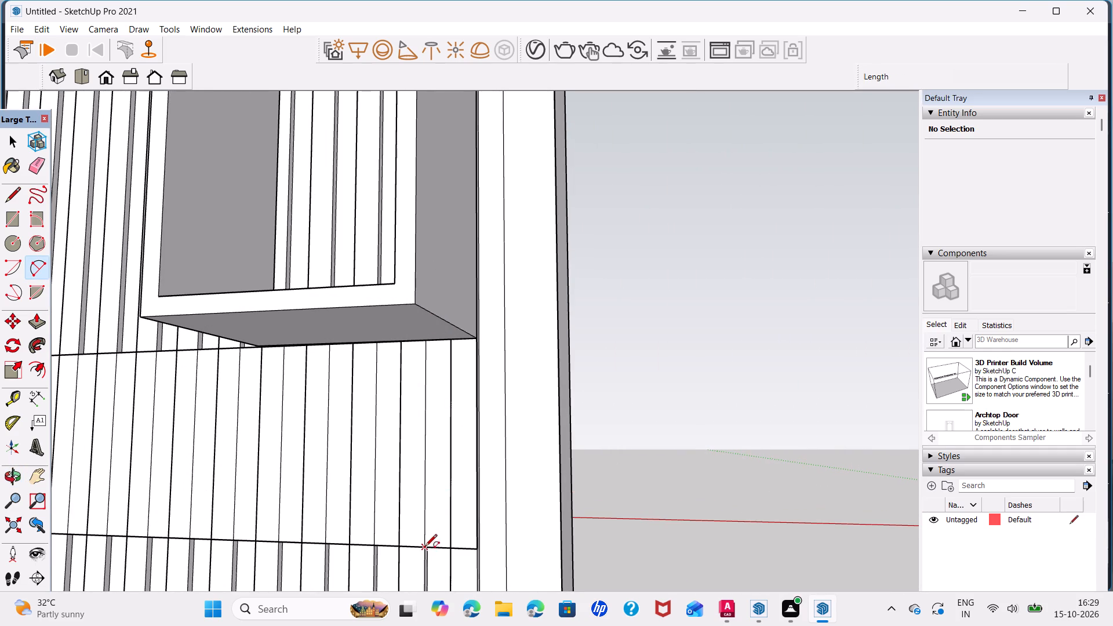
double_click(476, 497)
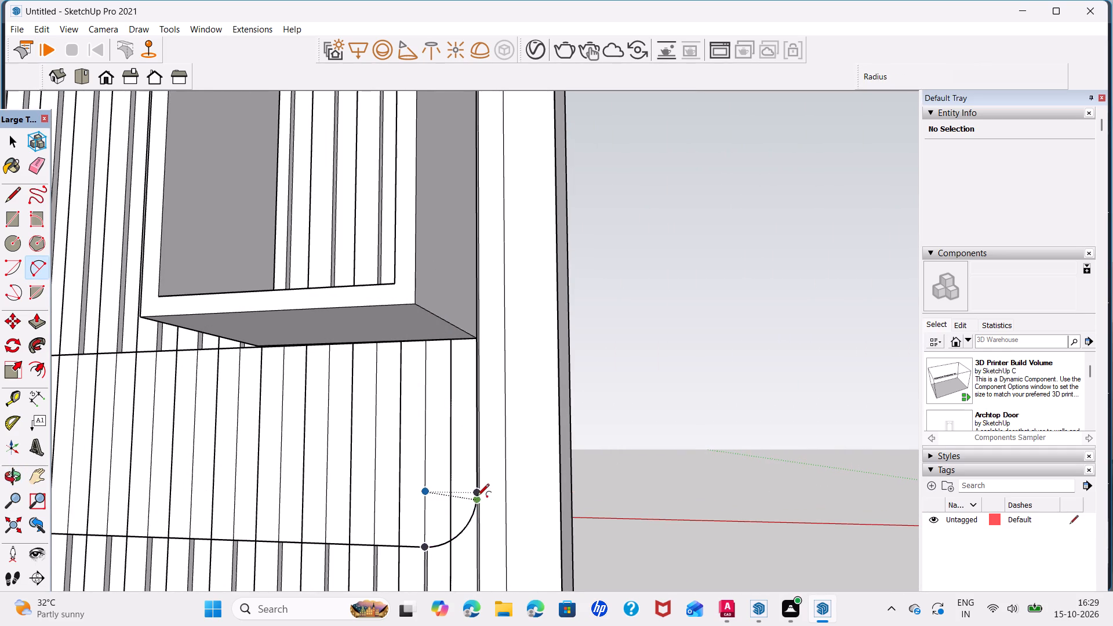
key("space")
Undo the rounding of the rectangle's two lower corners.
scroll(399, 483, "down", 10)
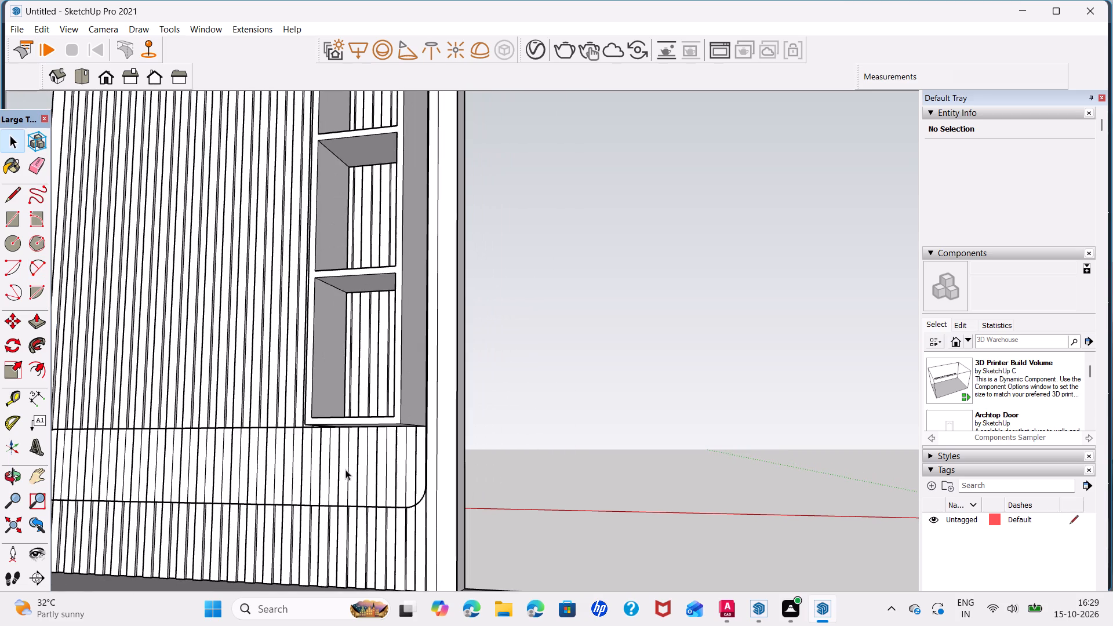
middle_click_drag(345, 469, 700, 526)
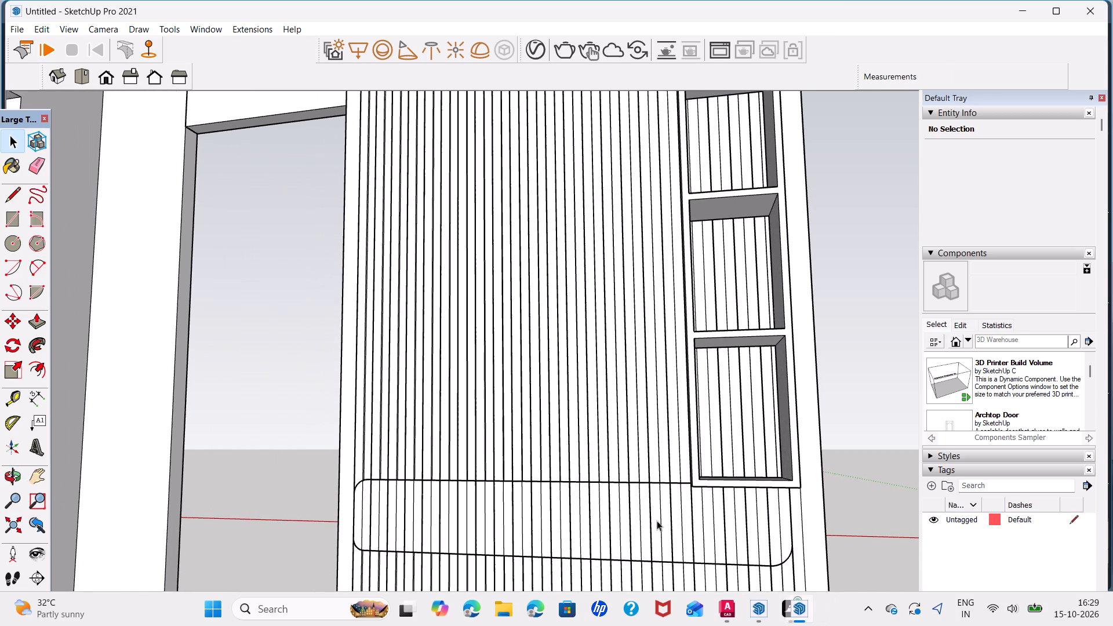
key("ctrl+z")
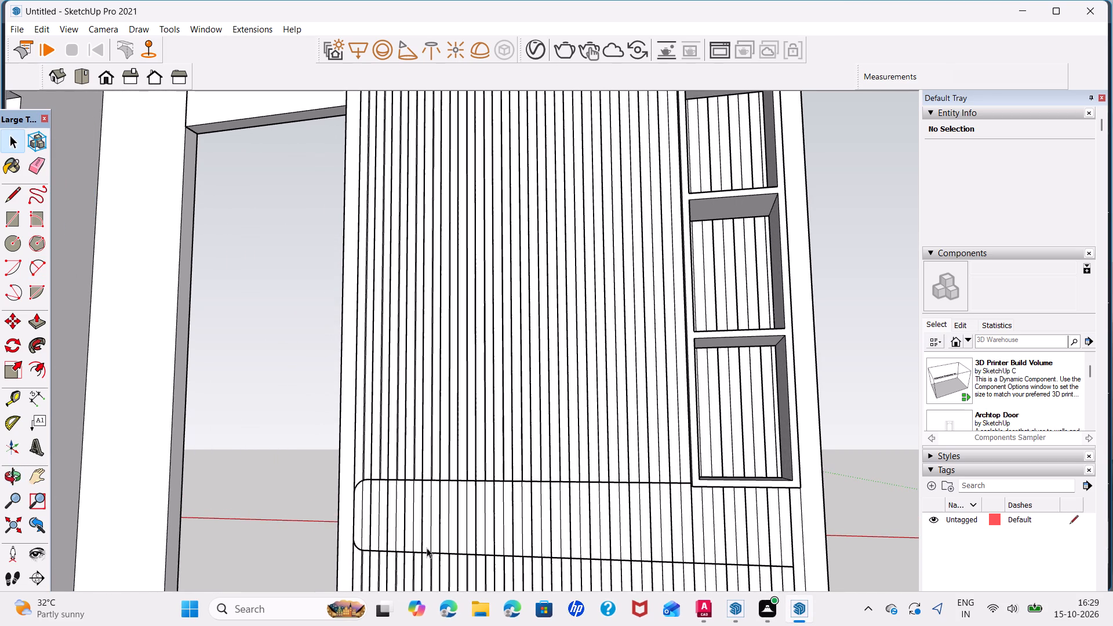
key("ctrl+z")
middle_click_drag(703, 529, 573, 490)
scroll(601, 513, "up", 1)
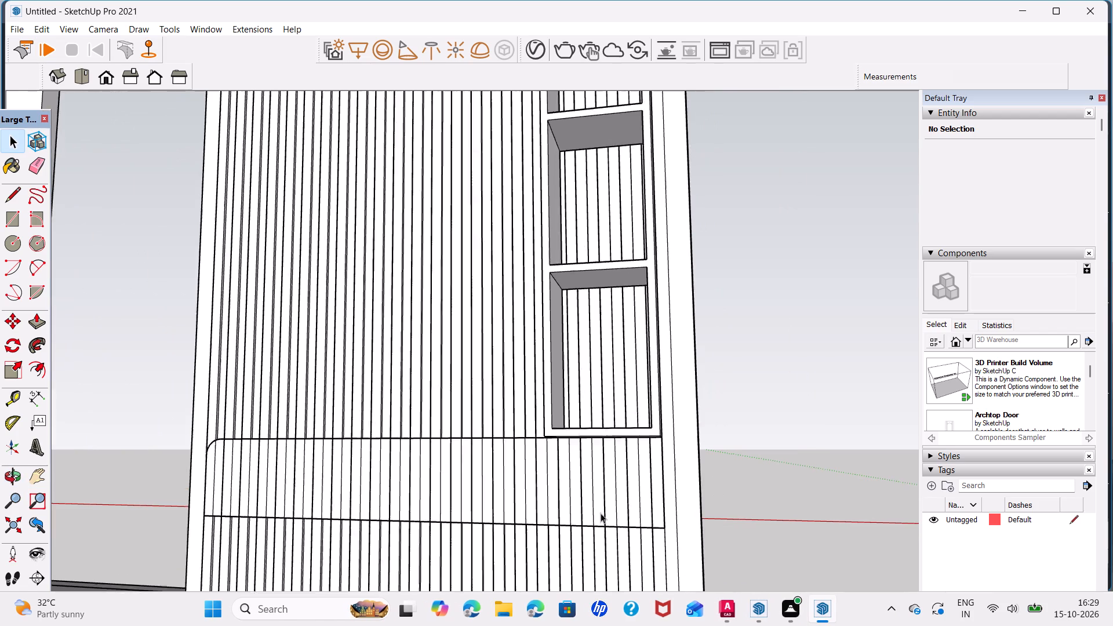
Round the rectangle's lower corner below the shelf unit with a tangent 2 Point Arc, trimming the corner away.
scroll(601, 513, "up", 3)
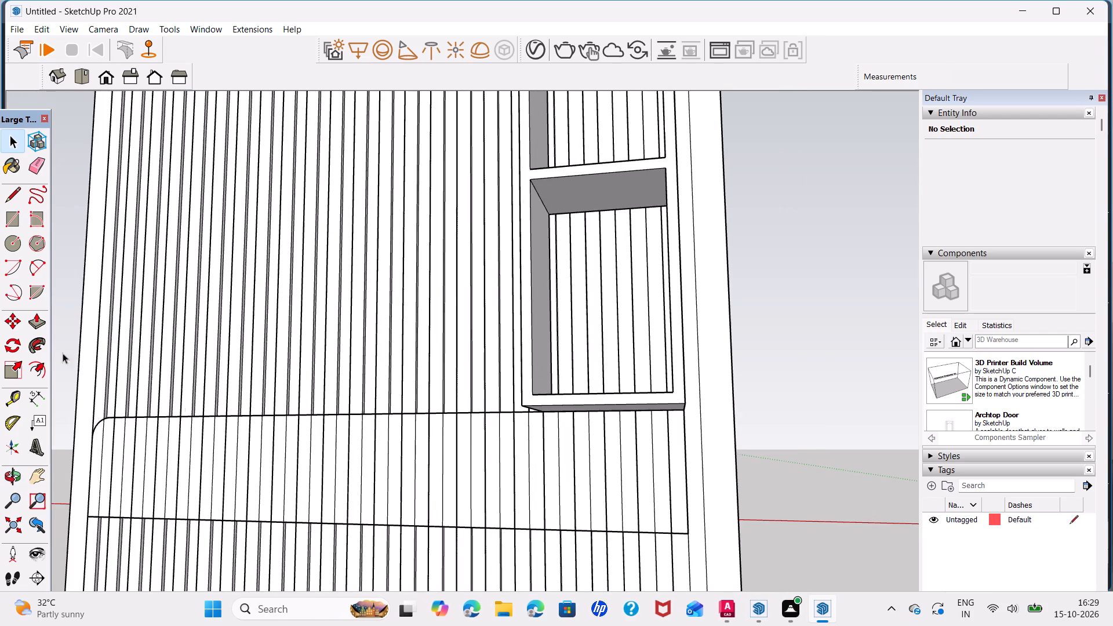
left_click(37, 267)
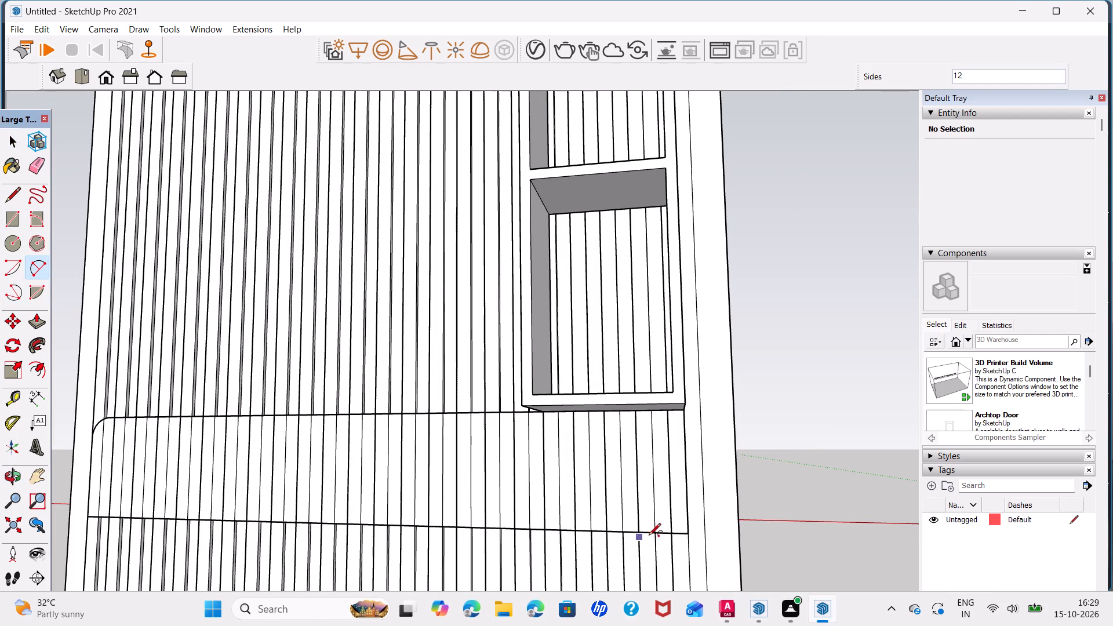
left_click(662, 537)
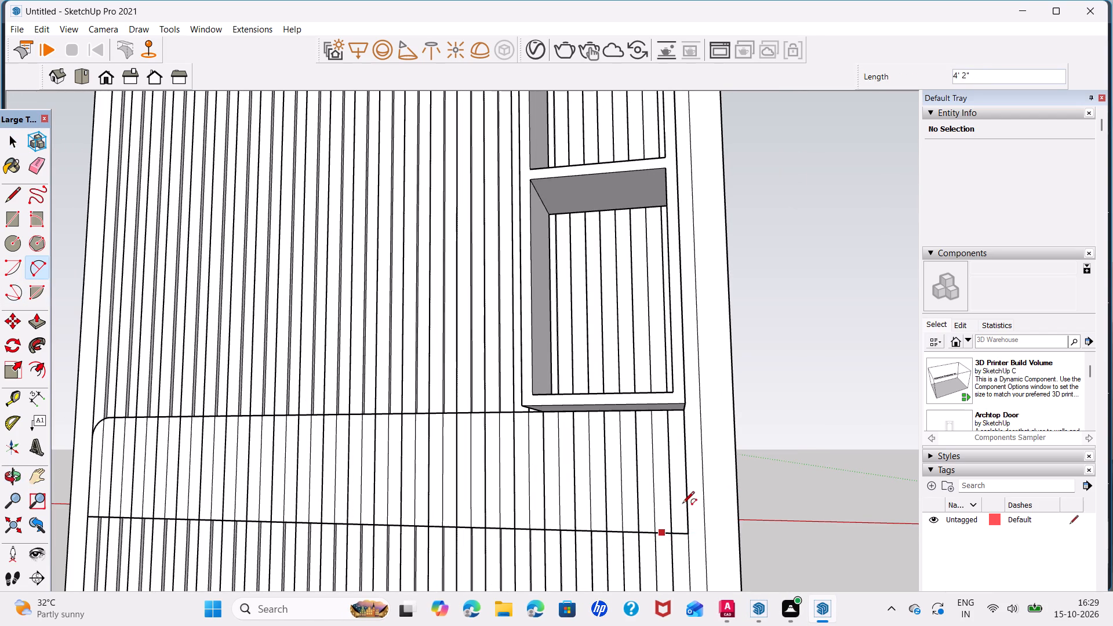
double_click(685, 505)
key("space")
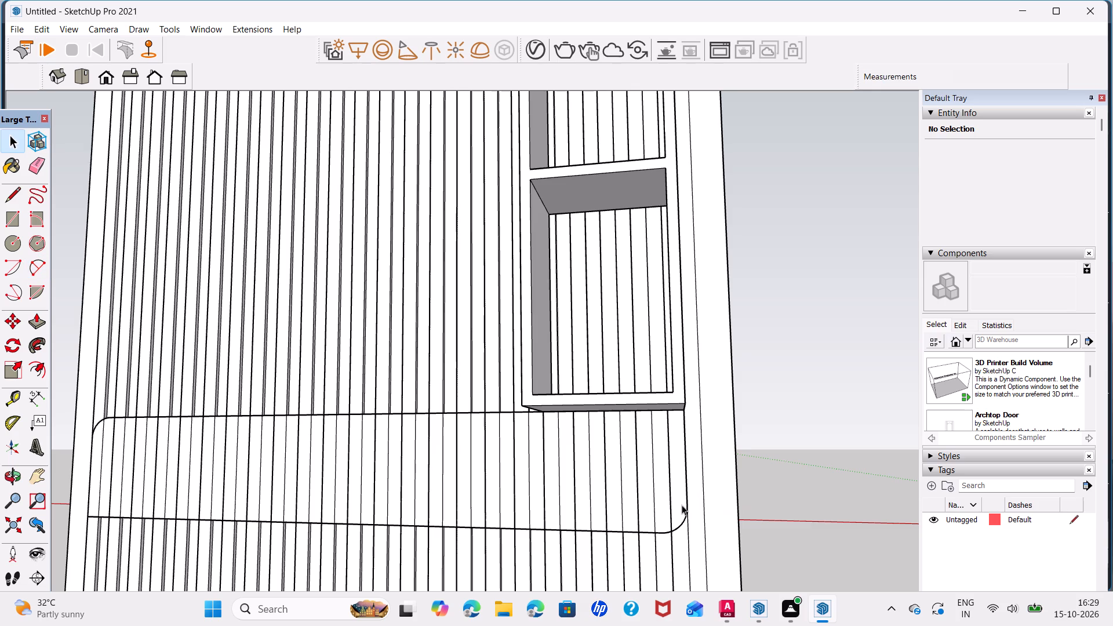
Push/Pull the rounded rectangle's face out flush with the shelf unit's front to form the long cabinet.
left_click(679, 504)
key("p")
left_click(679, 504)
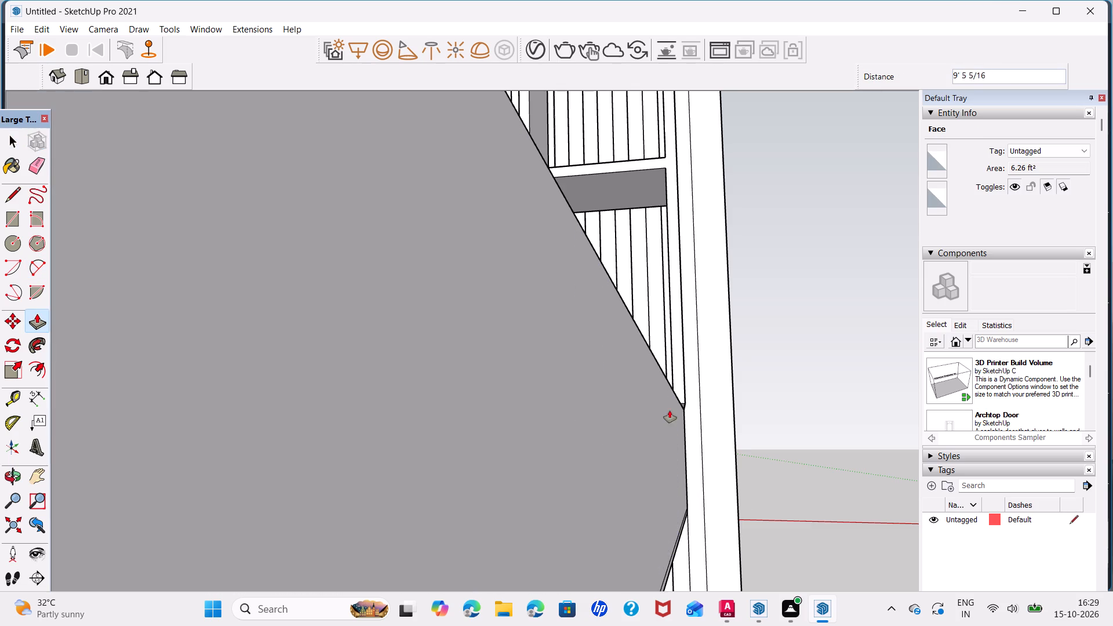
left_click(682, 390)
key("space")
Copy the cabinet front's vertical edge at the doorway end across to the opposite end, dividing the distance by 5 for evenly spaced dividers.
scroll(466, 521, "down", 6)
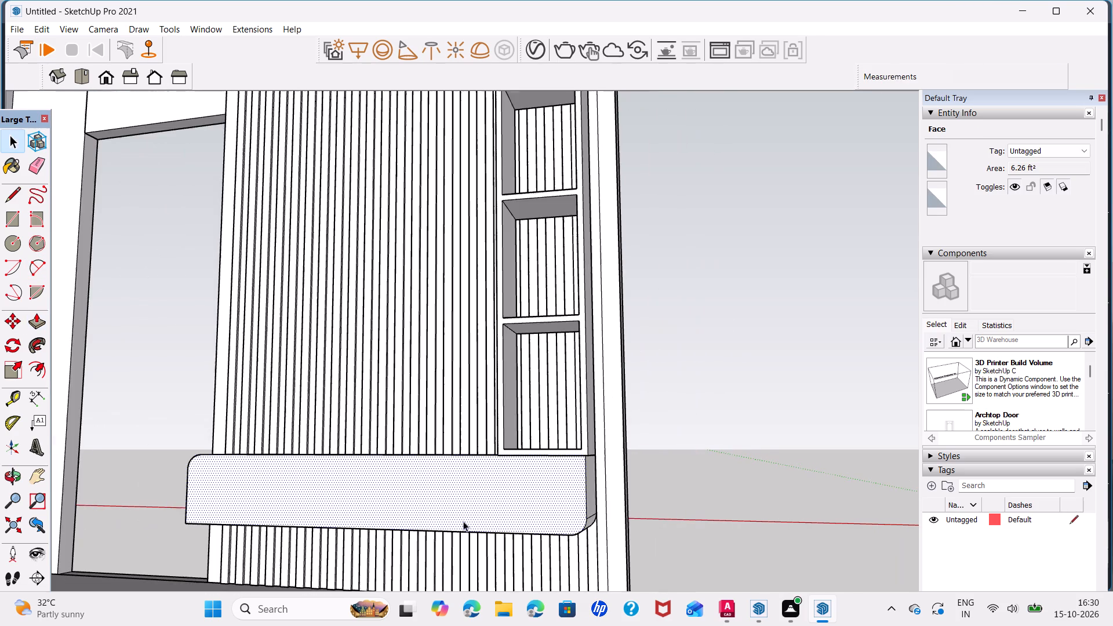
middle_click_drag(455, 505, 555, 563)
scroll(521, 505, "down", 3)
middle_click_drag(516, 495, 486, 398)
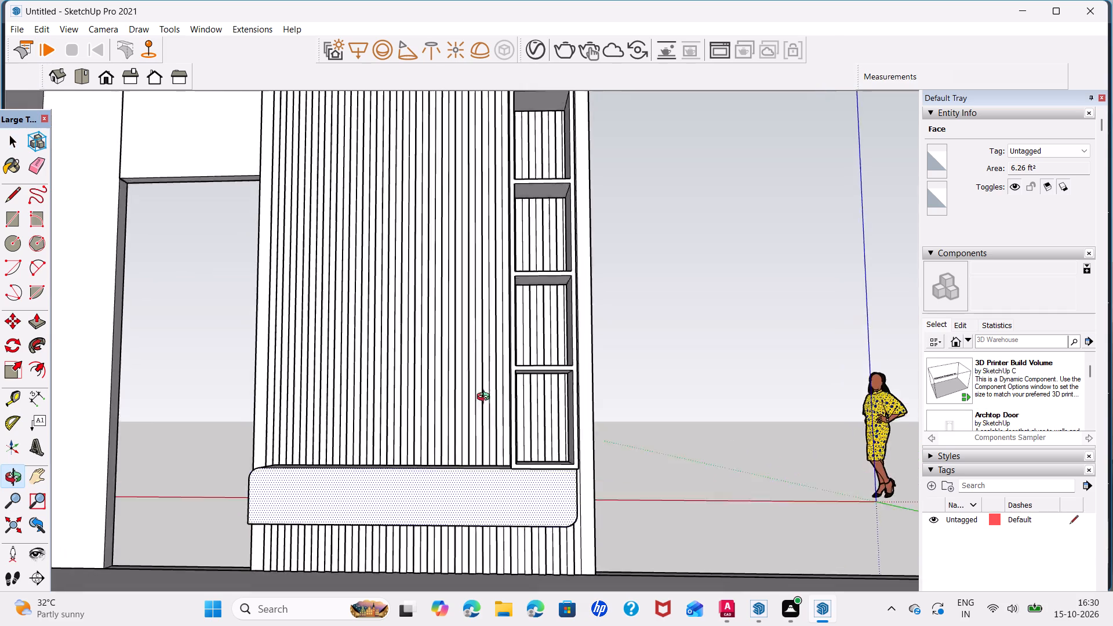
middle_click_drag(486, 398, 479, 420)
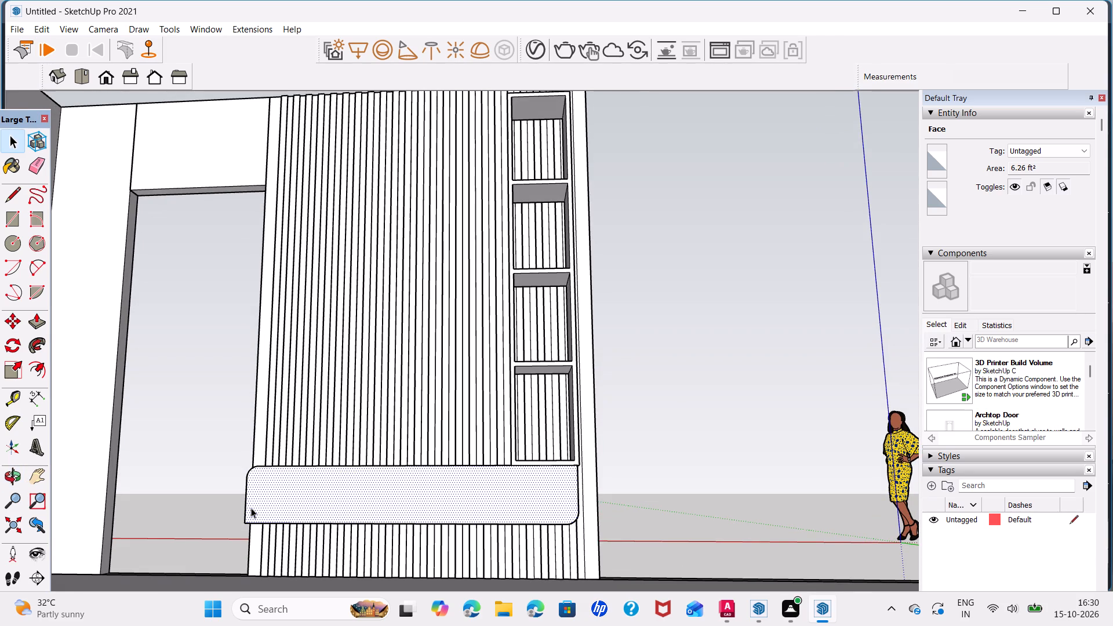
left_click(245, 513)
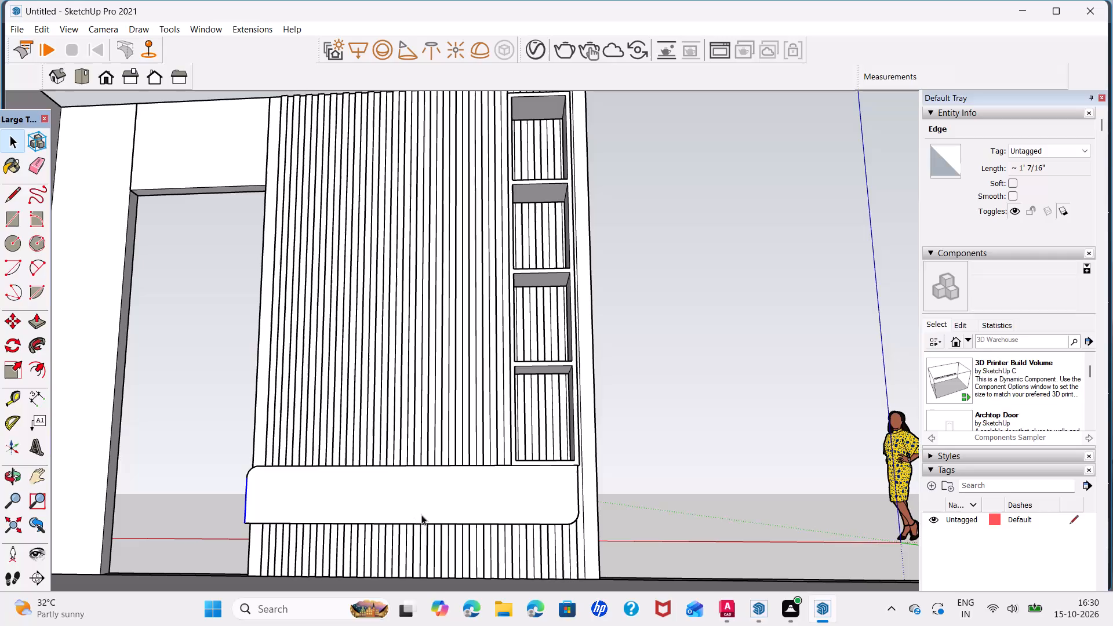
key("m")
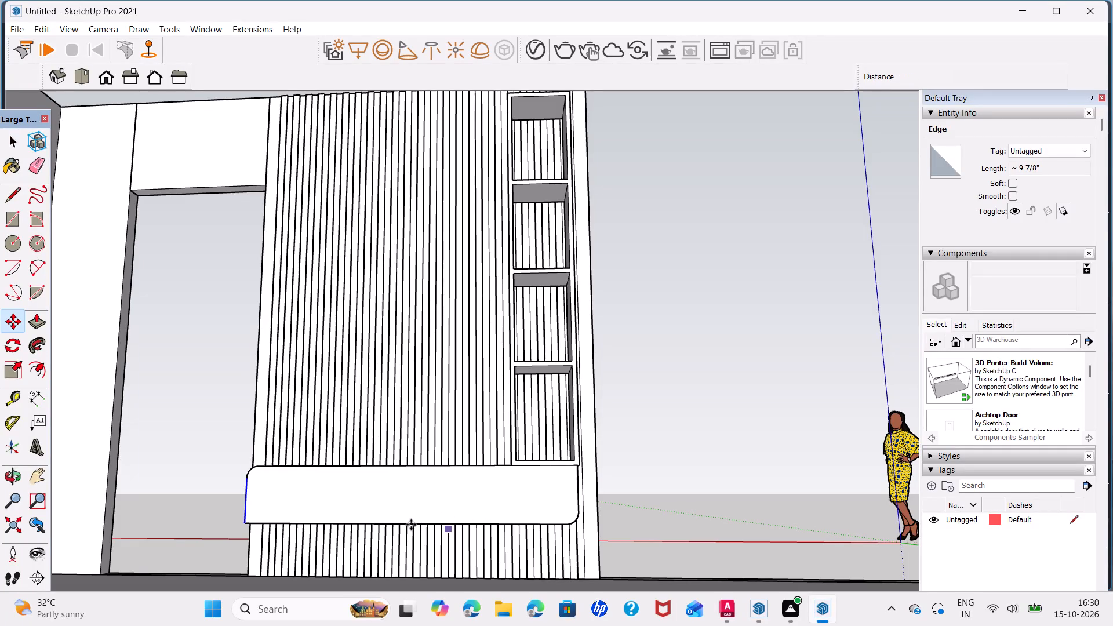
left_click(245, 523)
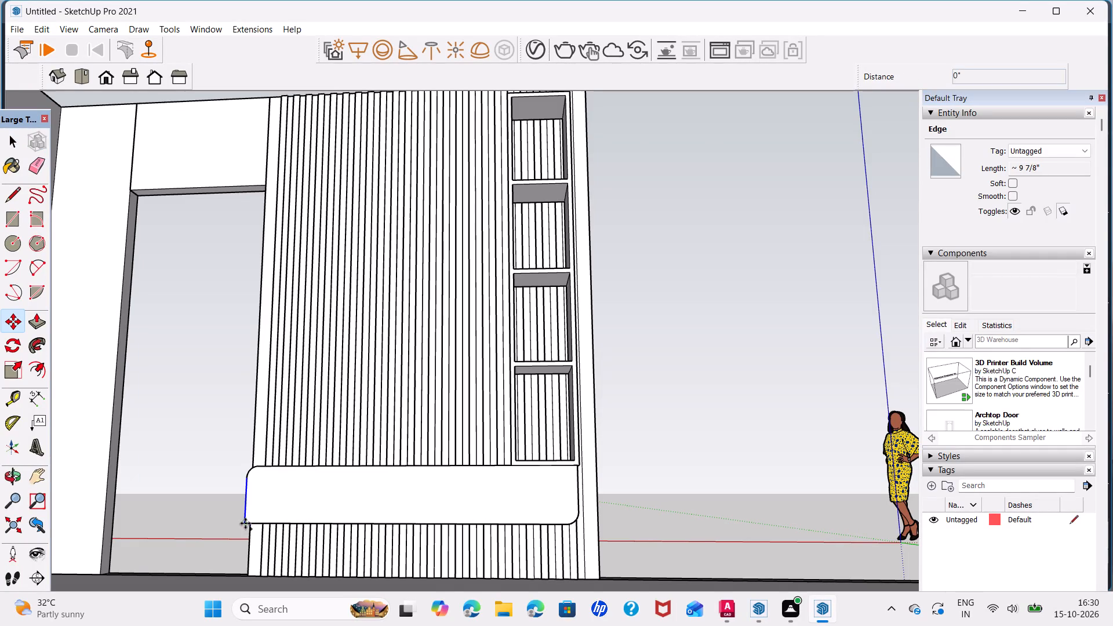
left_click(580, 512)
key("slash")
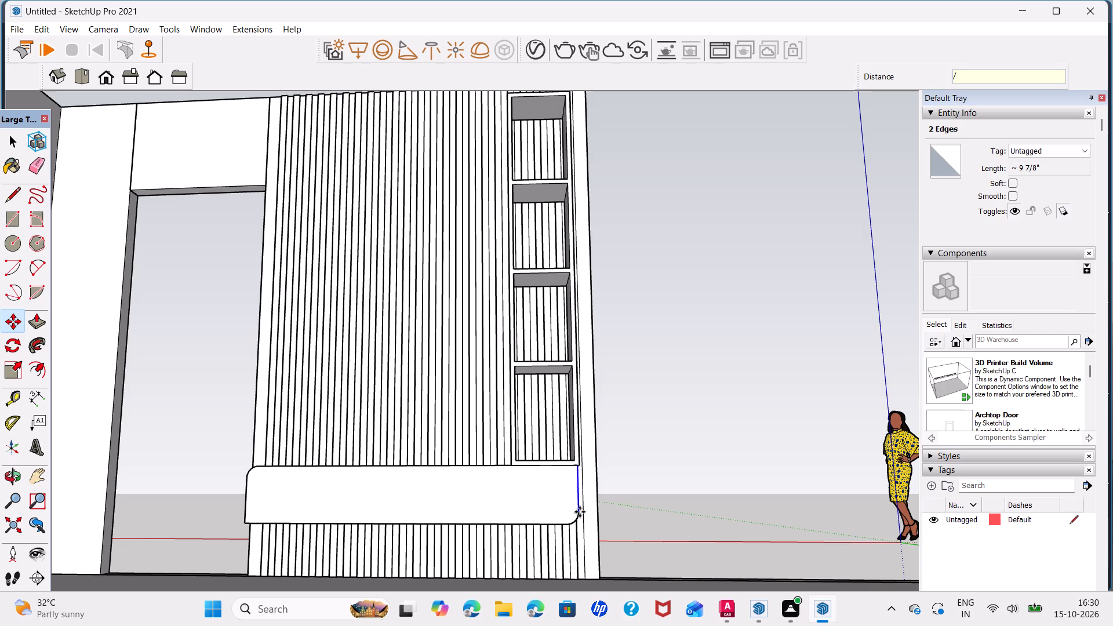
key("5")
key("Return")
key("space")
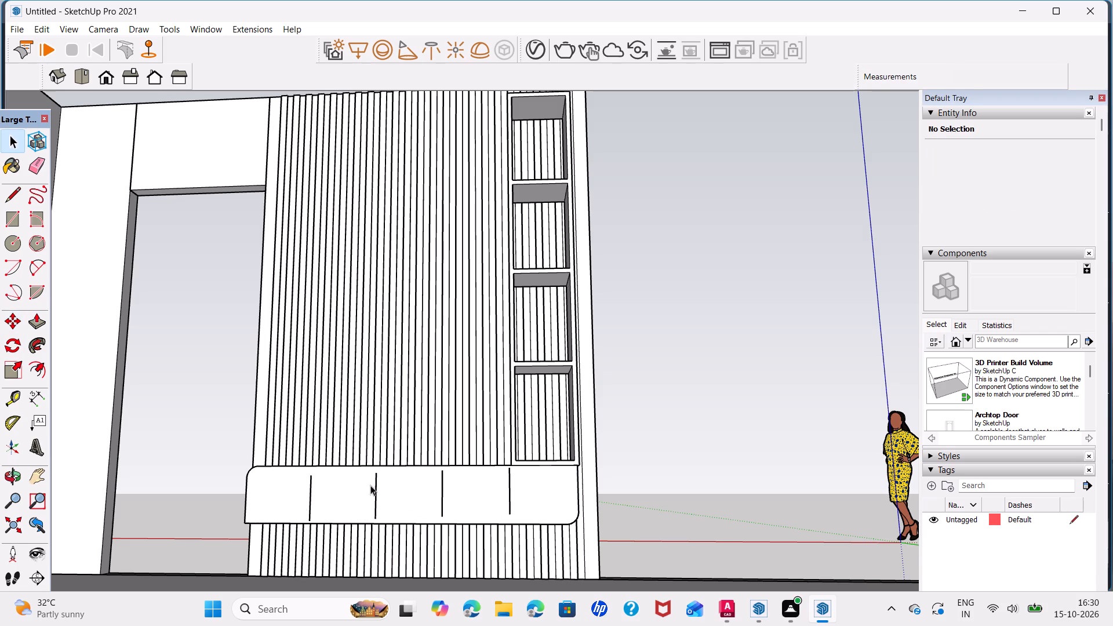
Draw lines extending the two dividers nearest the doorway to the cabinet front's top and bottom edges.
scroll(300, 503, "up", 4)
middle_click_drag(387, 521, 409, 520)
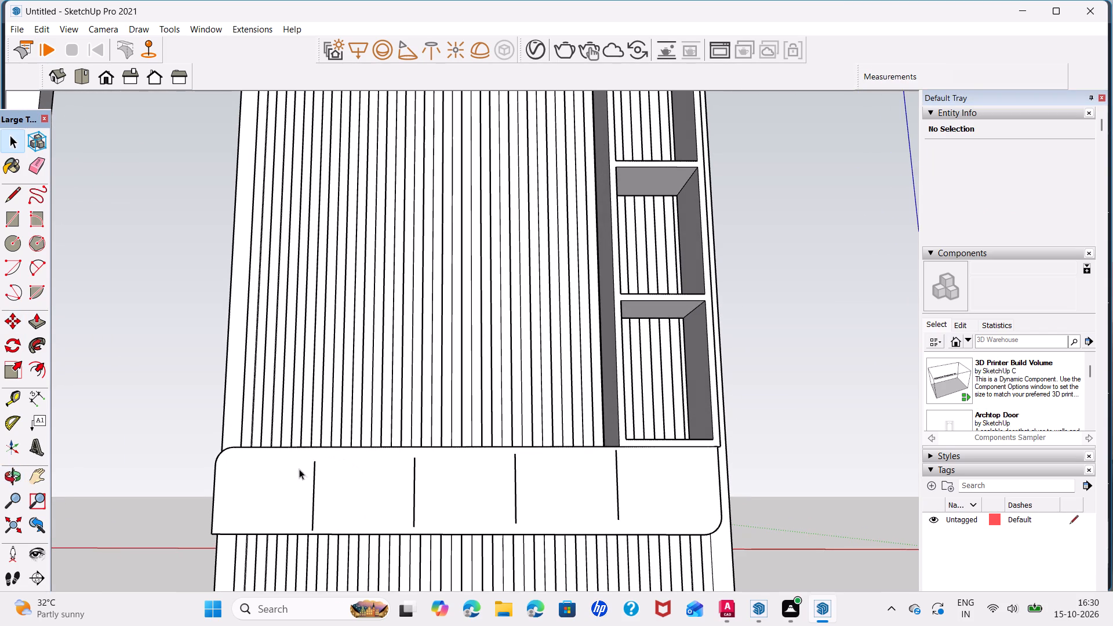
key("l")
left_click(313, 466)
left_click(321, 446)
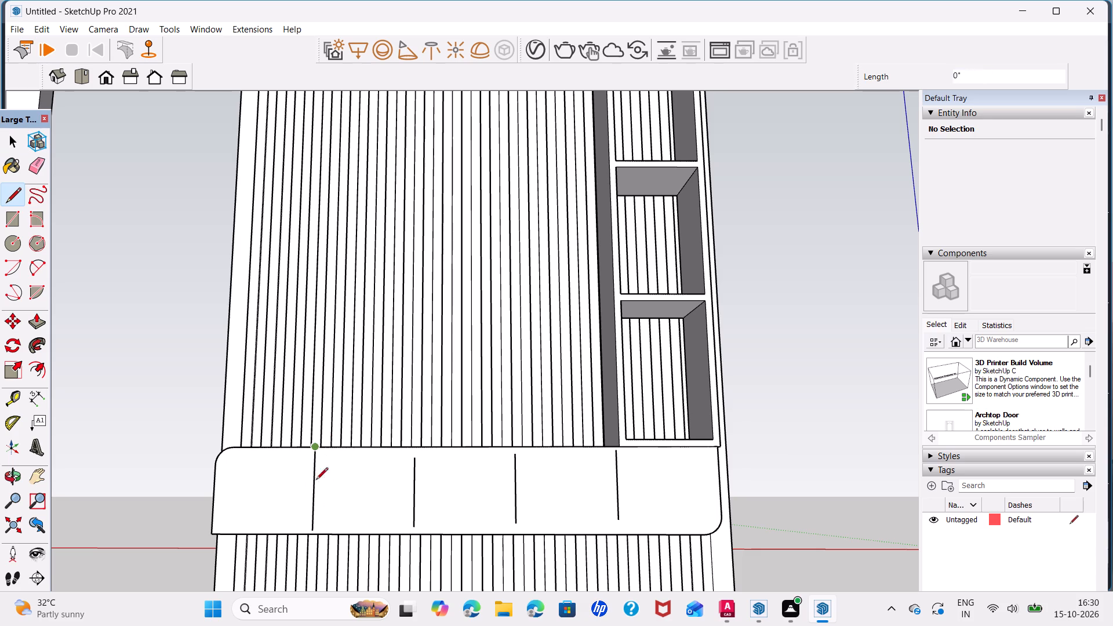
left_click(315, 531)
scroll(313, 534, "up", 5)
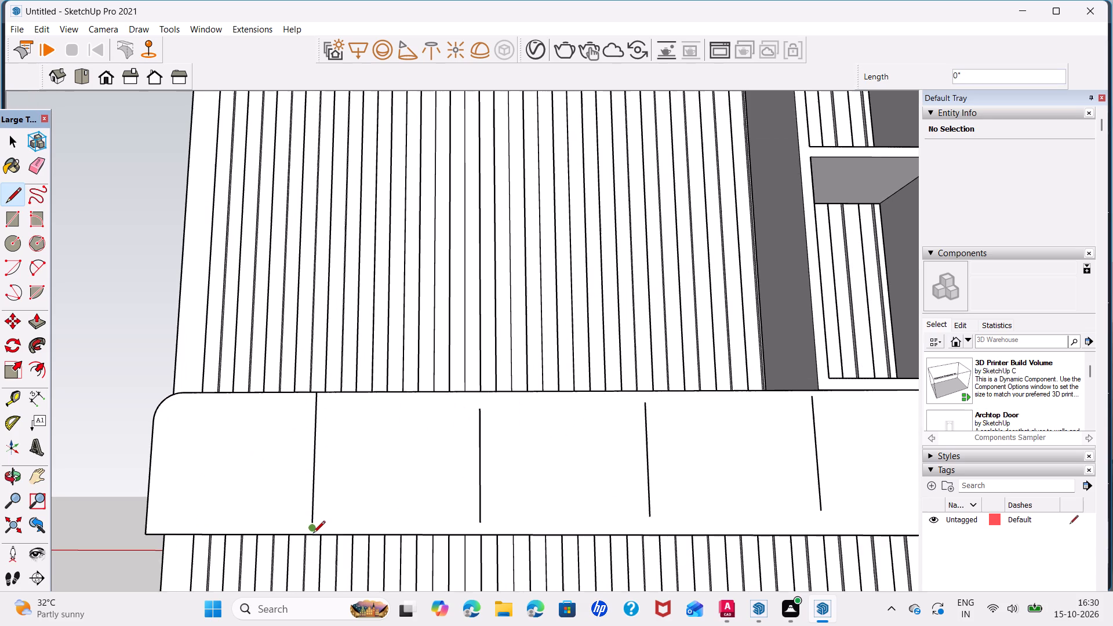
scroll(313, 534, "up", 6)
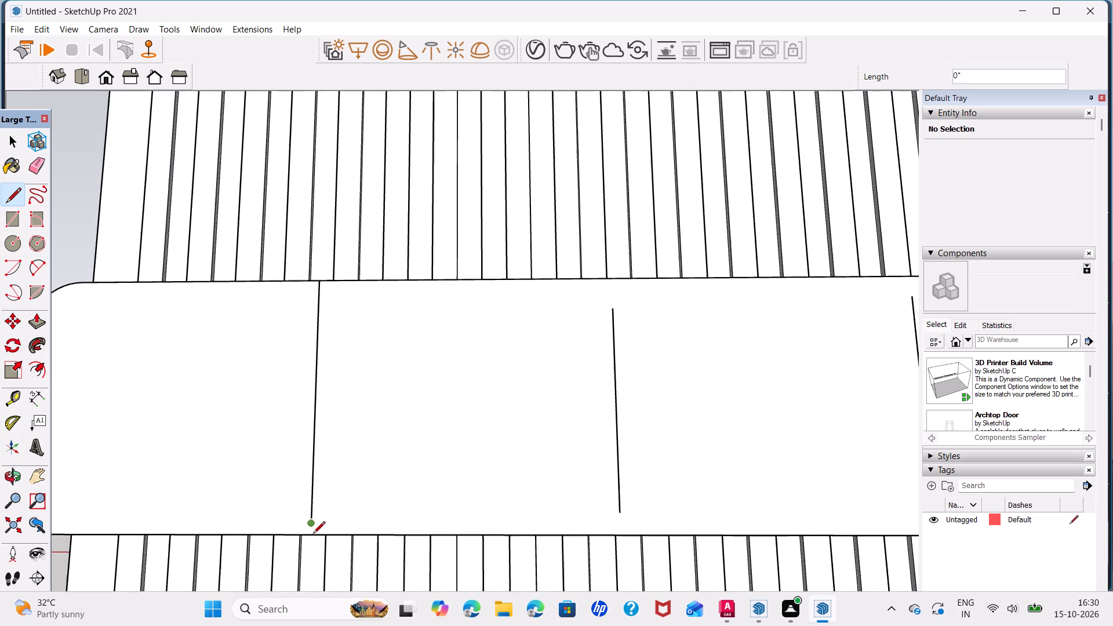
left_click(310, 534)
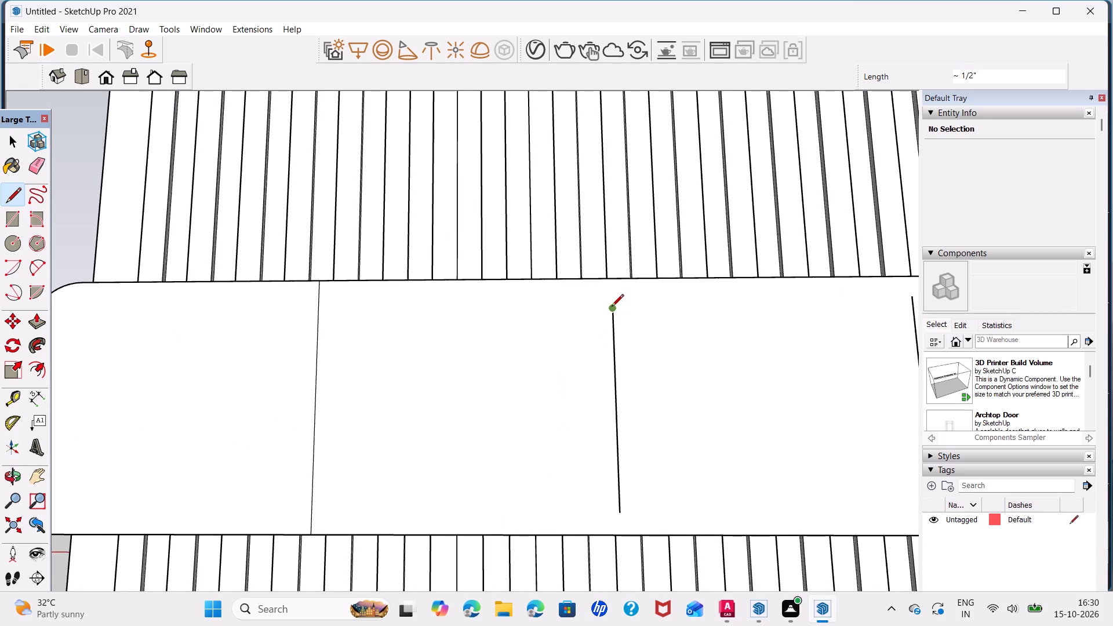
left_click(612, 307)
left_click(607, 280)
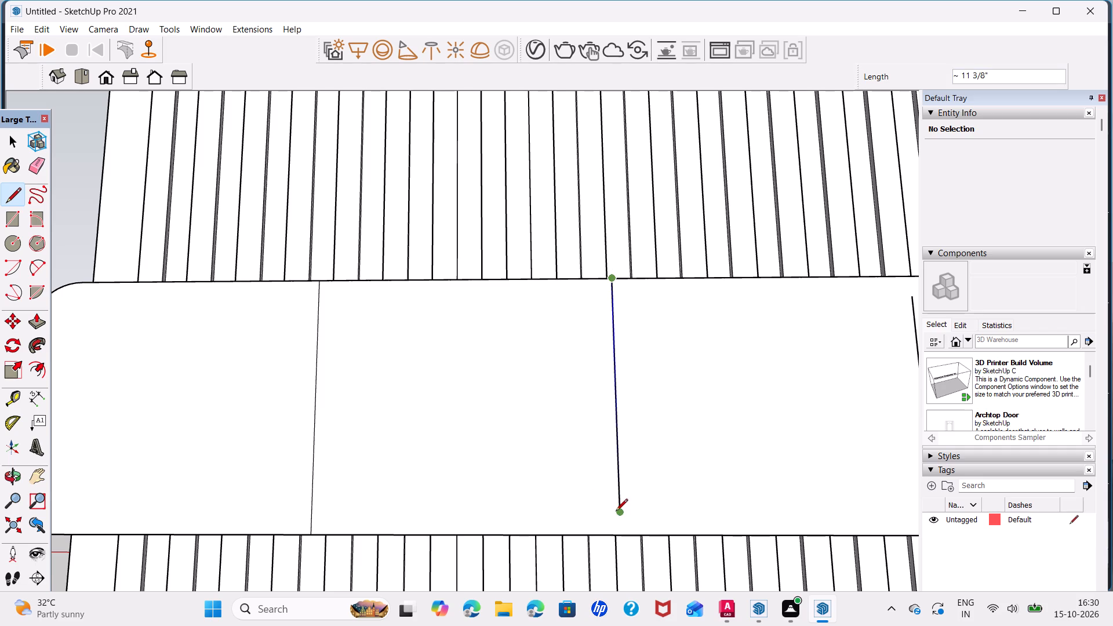
key("space")
key("l")
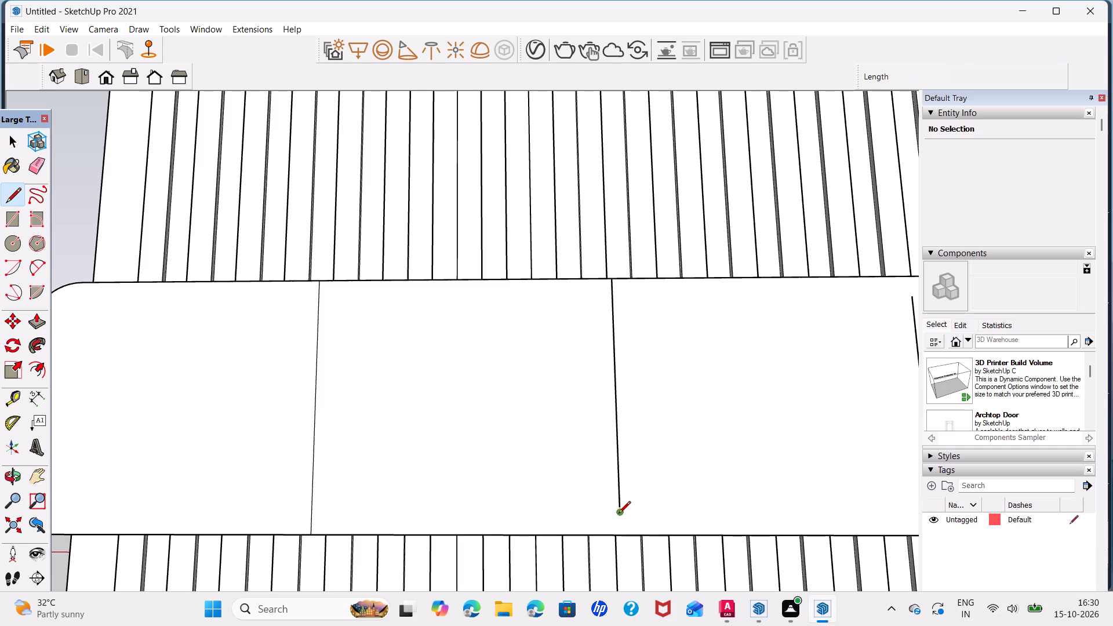
left_click(619, 514)
left_click(623, 537)
key("space")
Draw lines extending the remaining two dividers, nearer the shelf unit, to the cabinet front's top and bottom edges.
scroll(688, 460, "down", 5)
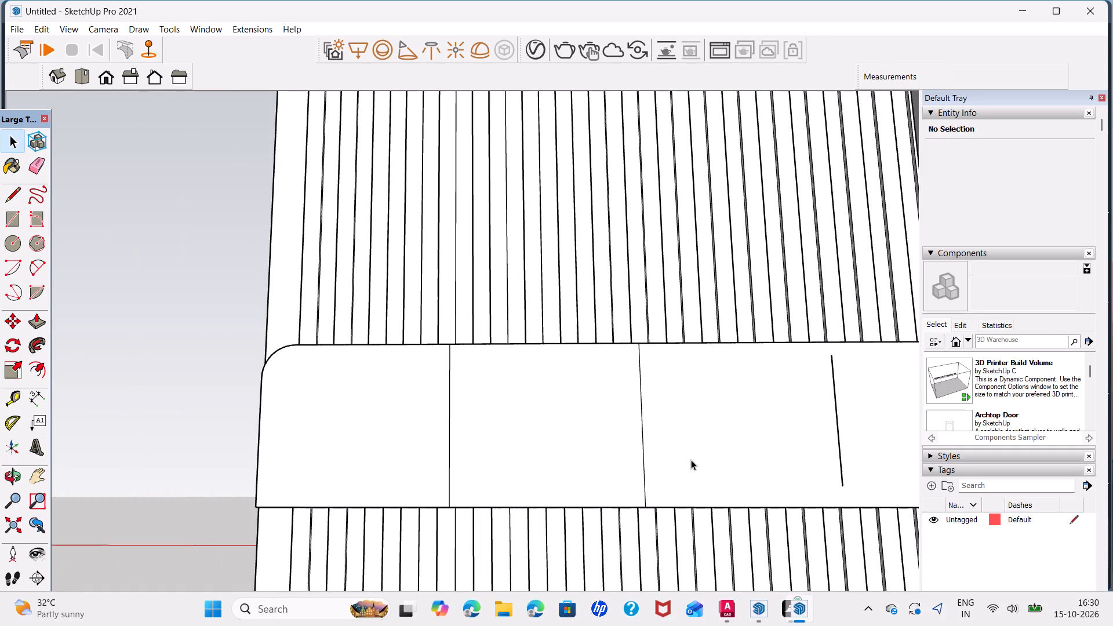
middle_click_drag(691, 459, 423, 437, "shift")
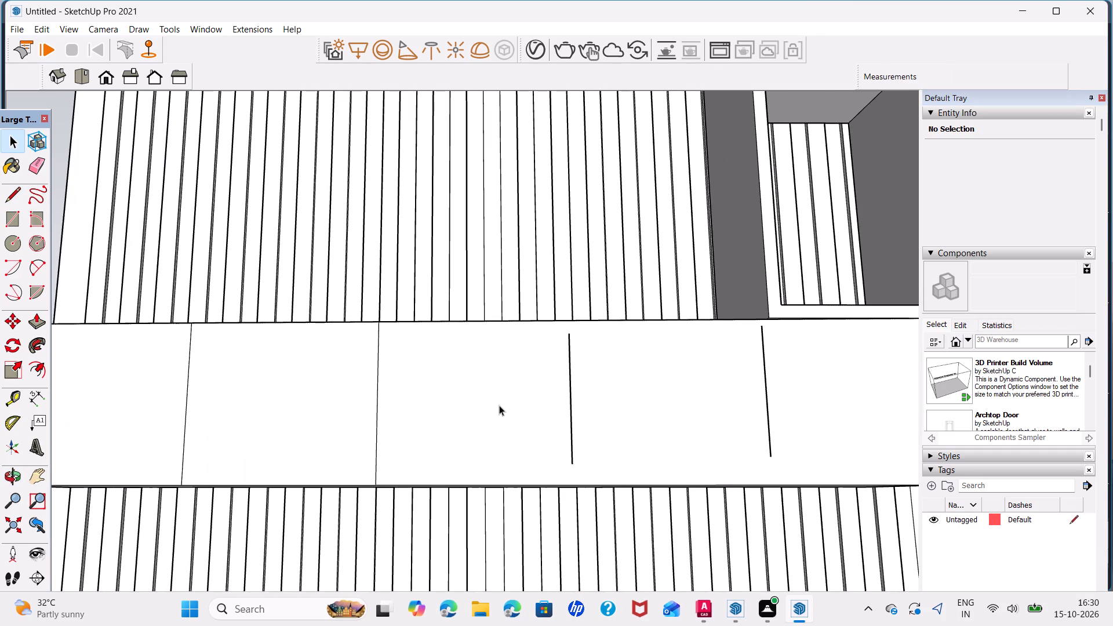
key("l")
left_click(570, 336)
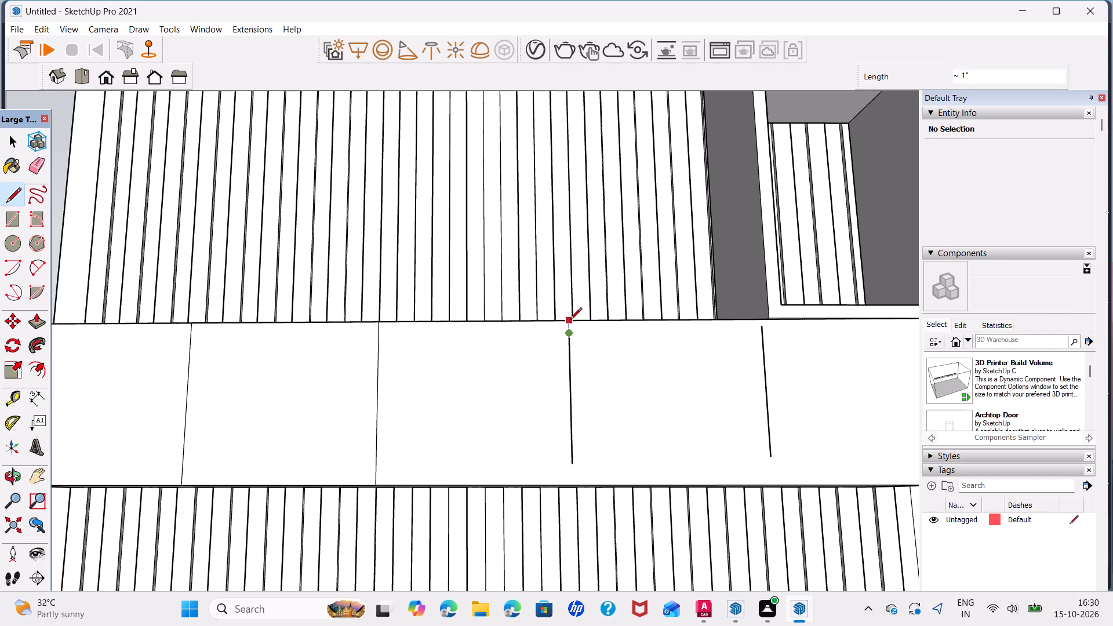
left_click(569, 319)
left_click(572, 465)
left_click(573, 488)
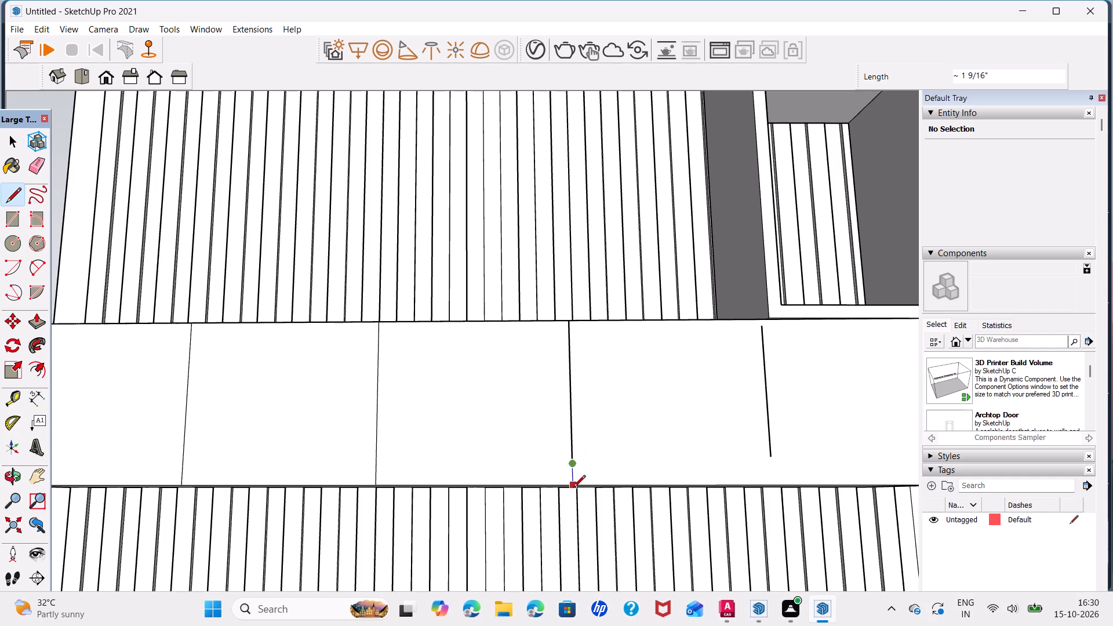
left_click(761, 324)
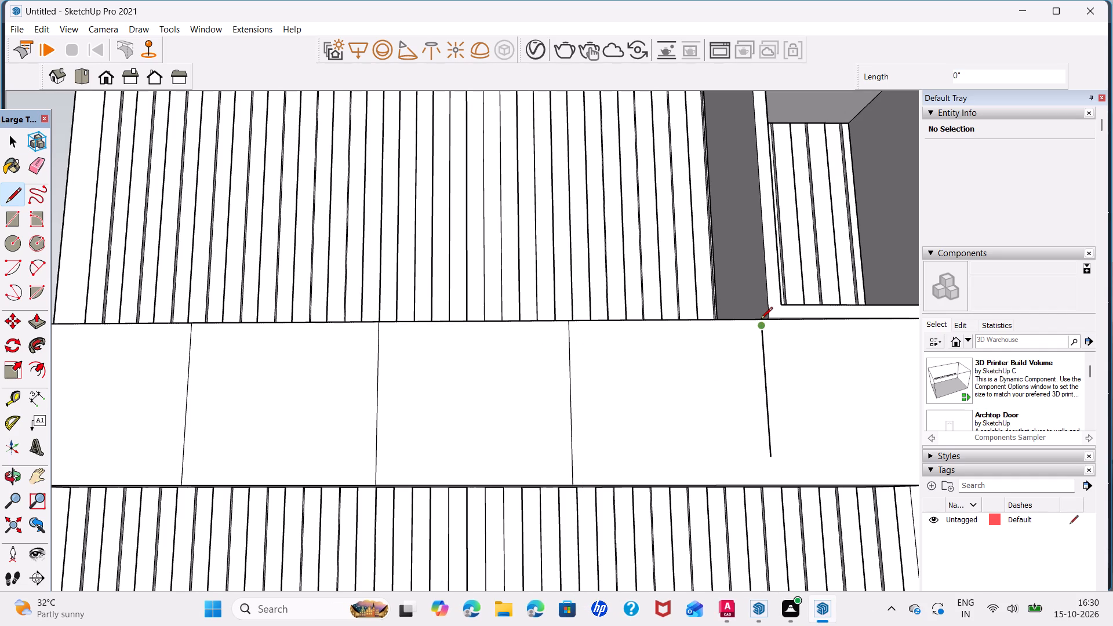
scroll(761, 320, "up", 9)
left_click(761, 321)
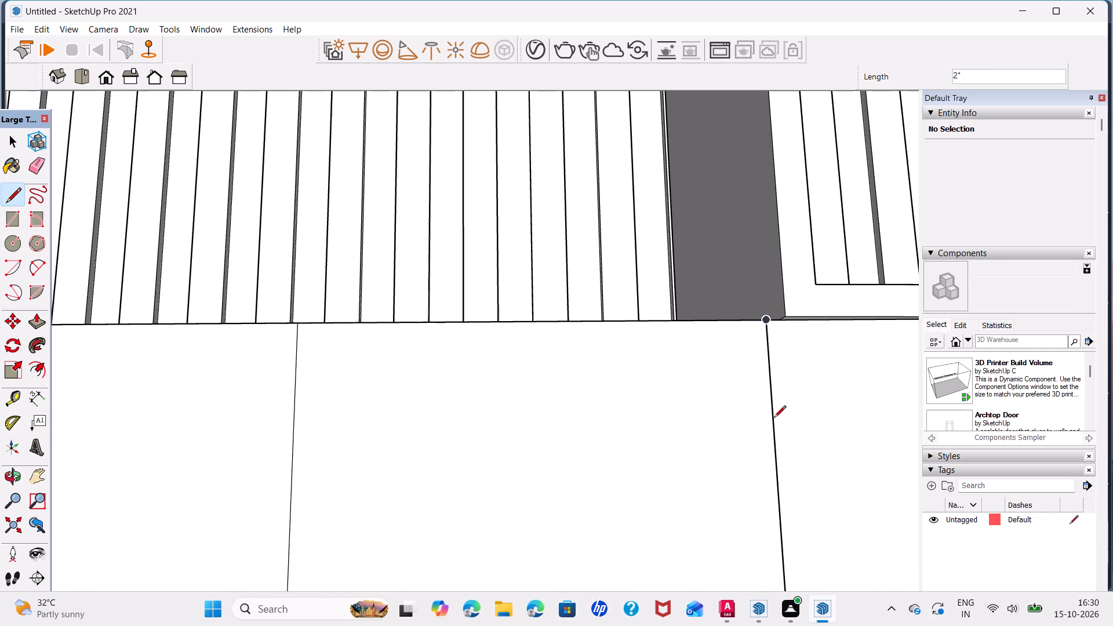
scroll(788, 479, "down", 12)
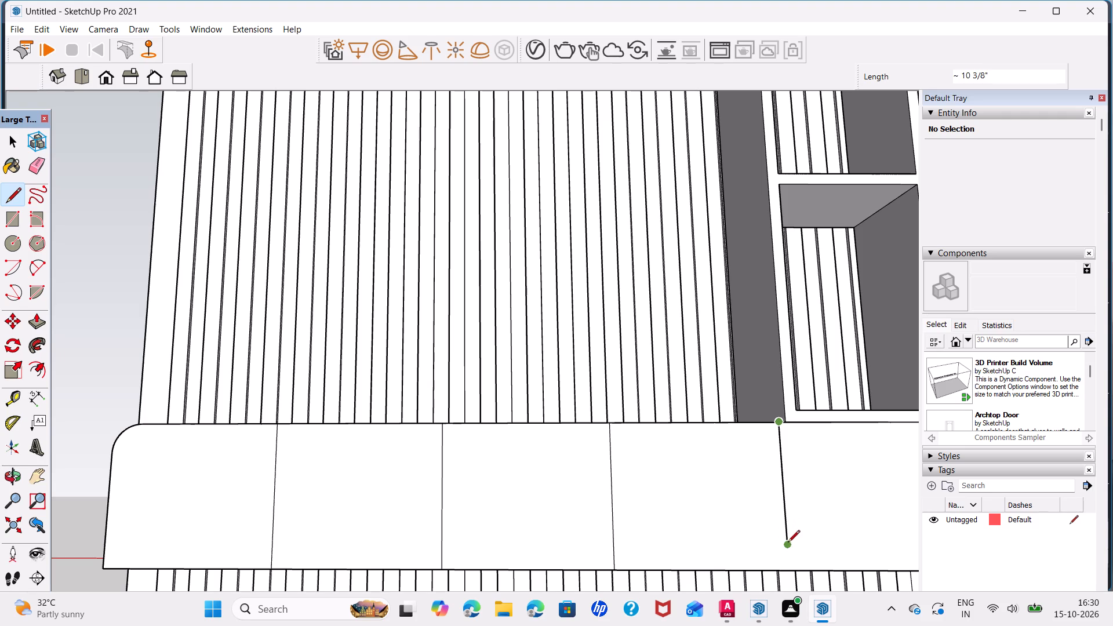
left_click(788, 544)
left_click(788, 573)
scroll(784, 503, "down", 6)
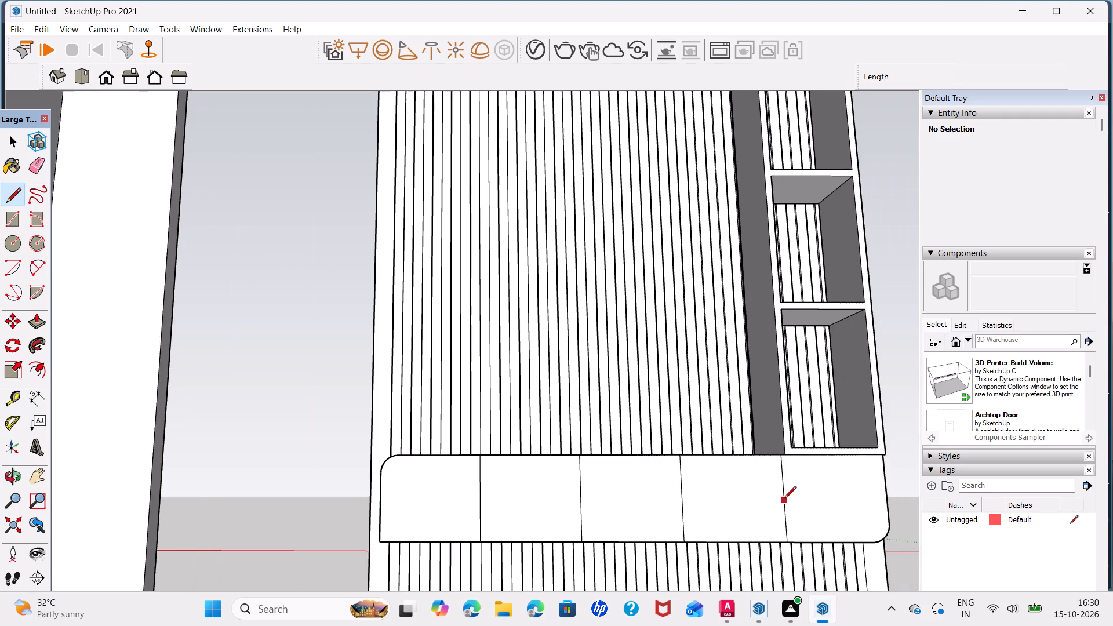
key("space")
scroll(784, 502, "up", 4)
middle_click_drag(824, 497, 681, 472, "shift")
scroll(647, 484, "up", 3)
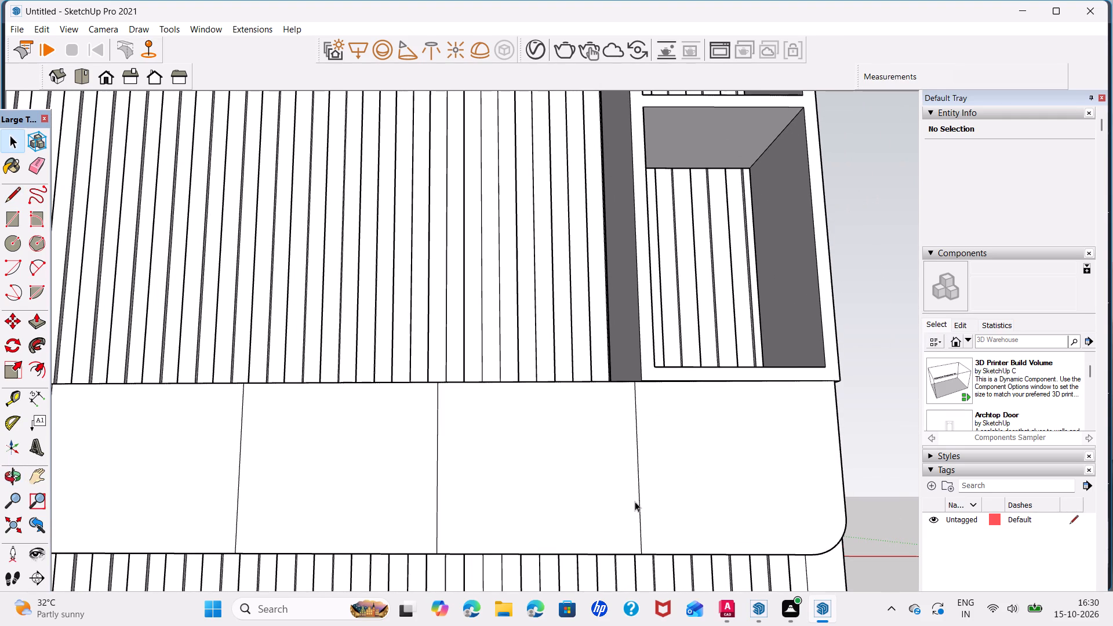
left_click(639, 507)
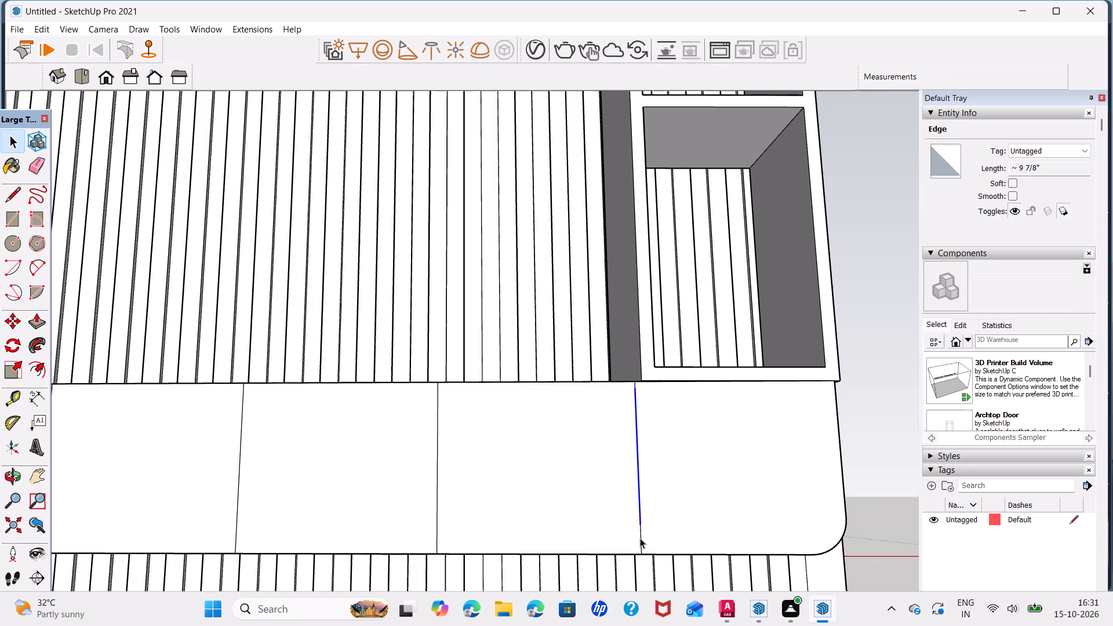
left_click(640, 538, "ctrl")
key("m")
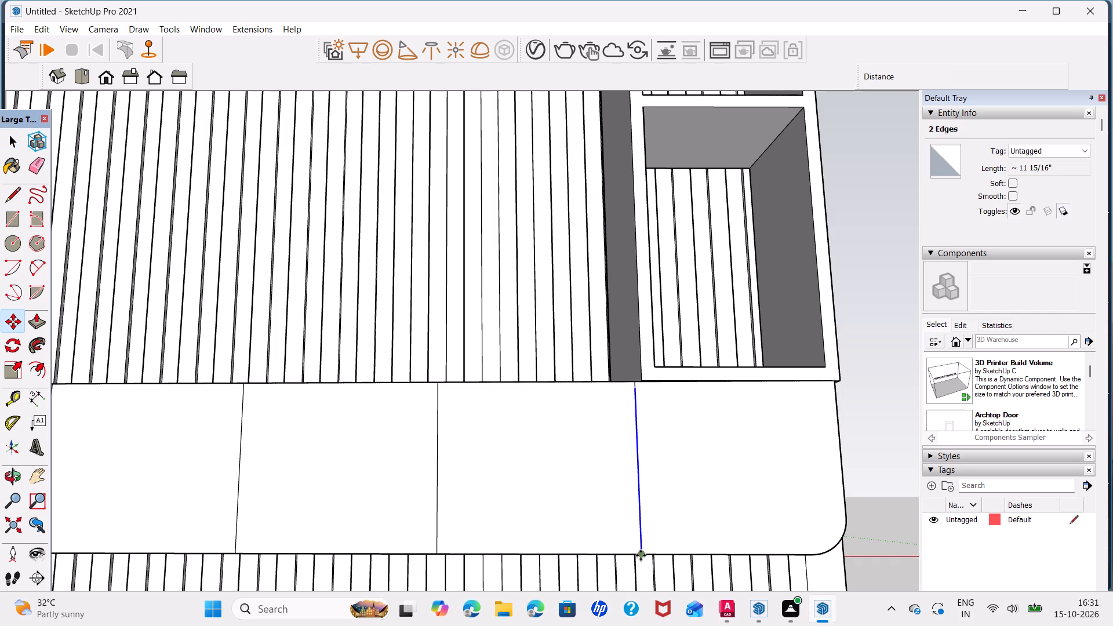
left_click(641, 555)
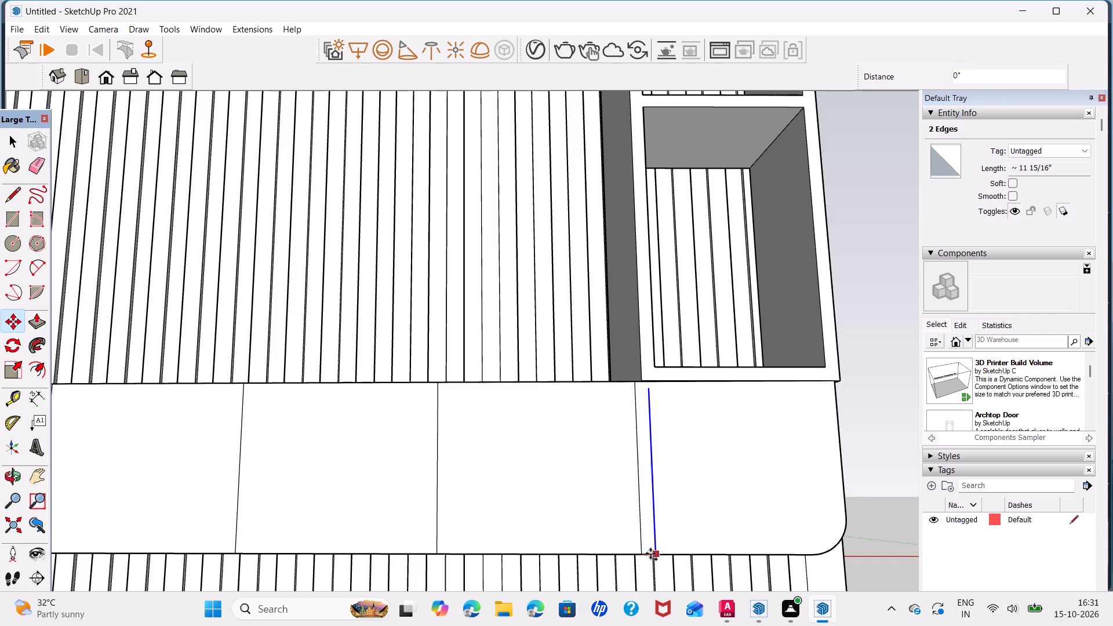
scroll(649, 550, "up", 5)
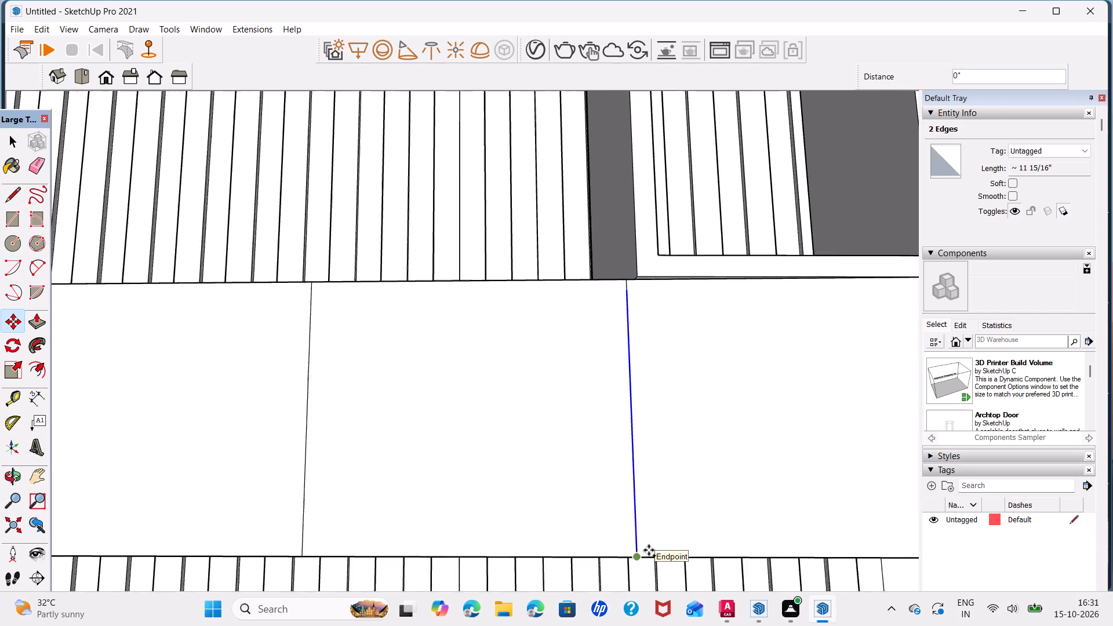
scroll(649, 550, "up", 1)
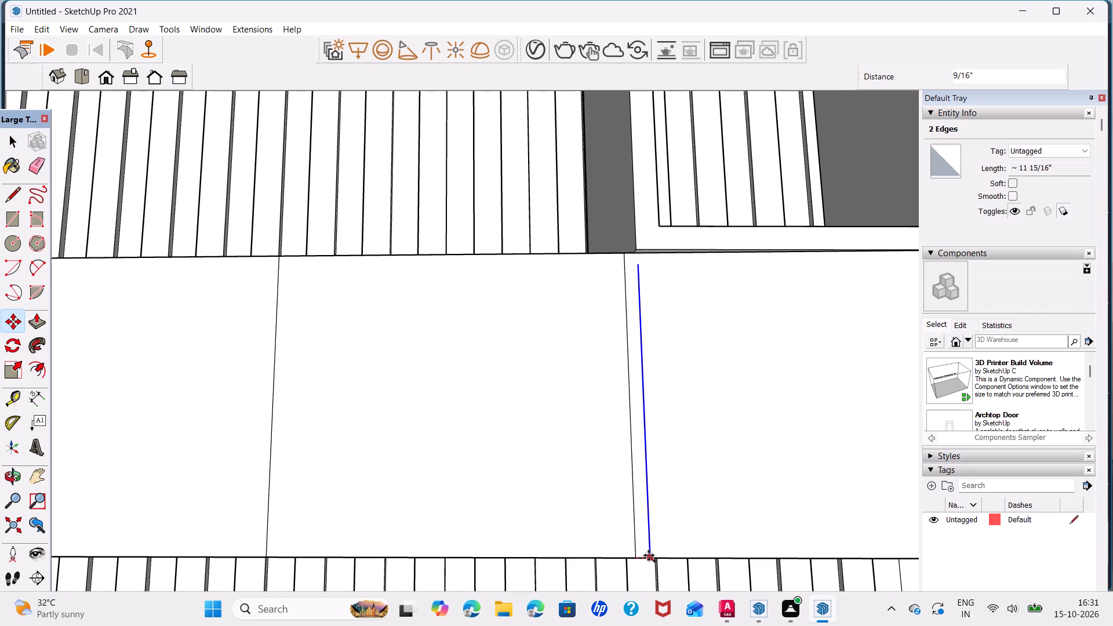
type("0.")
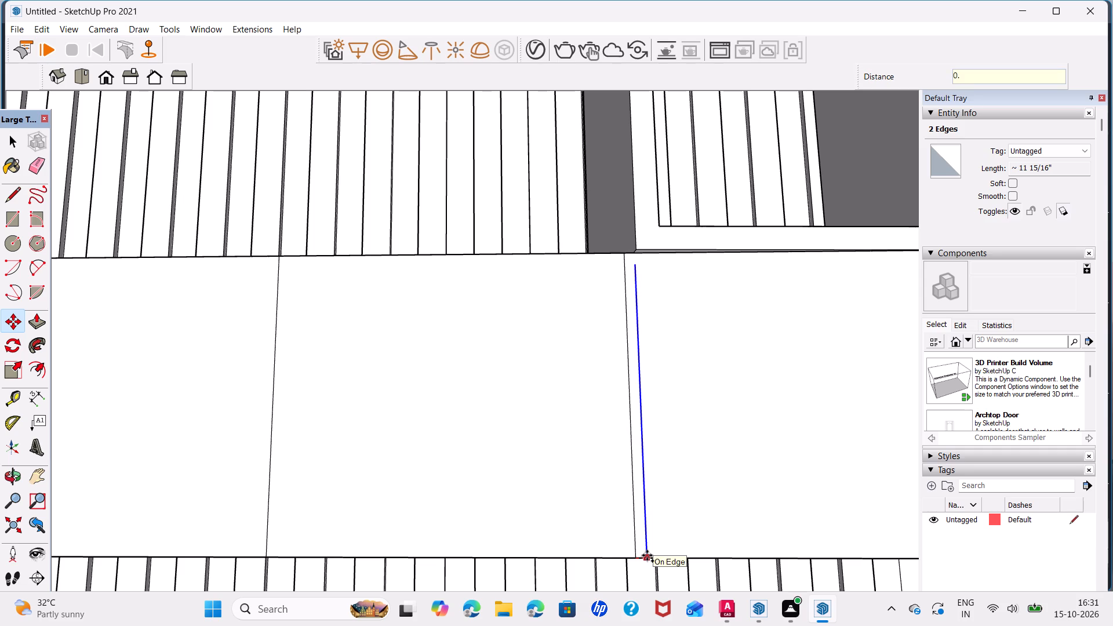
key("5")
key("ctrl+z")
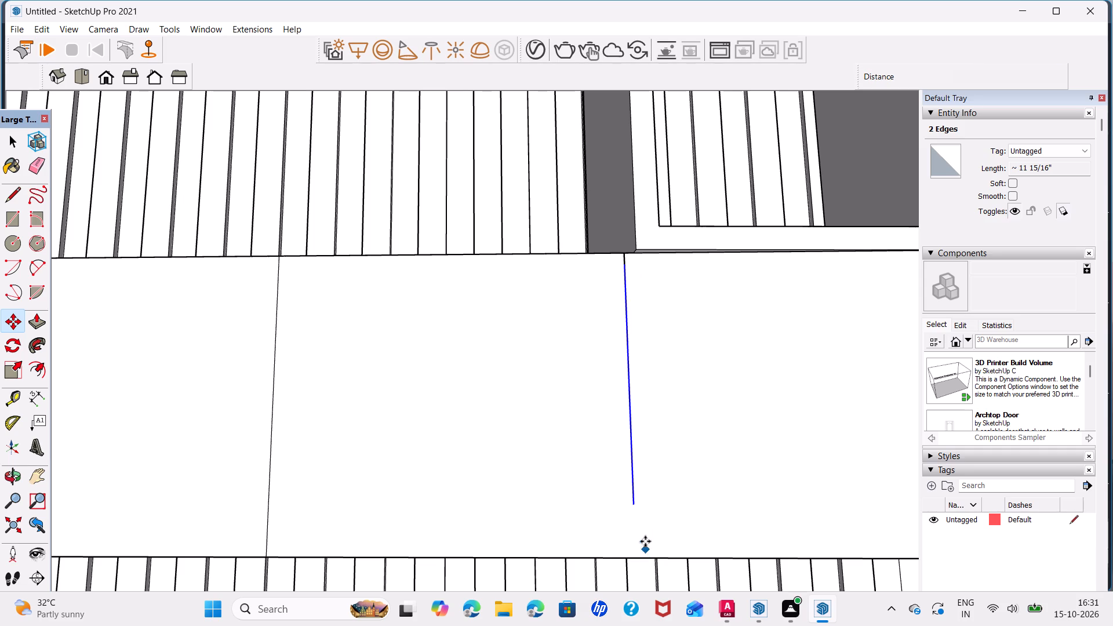
Undo the divider extension lines and the copied dividers until the cabinet front is one undivided face.
scroll(672, 498, "down", 8, "ctrl")
scroll(672, 498, "down", 7)
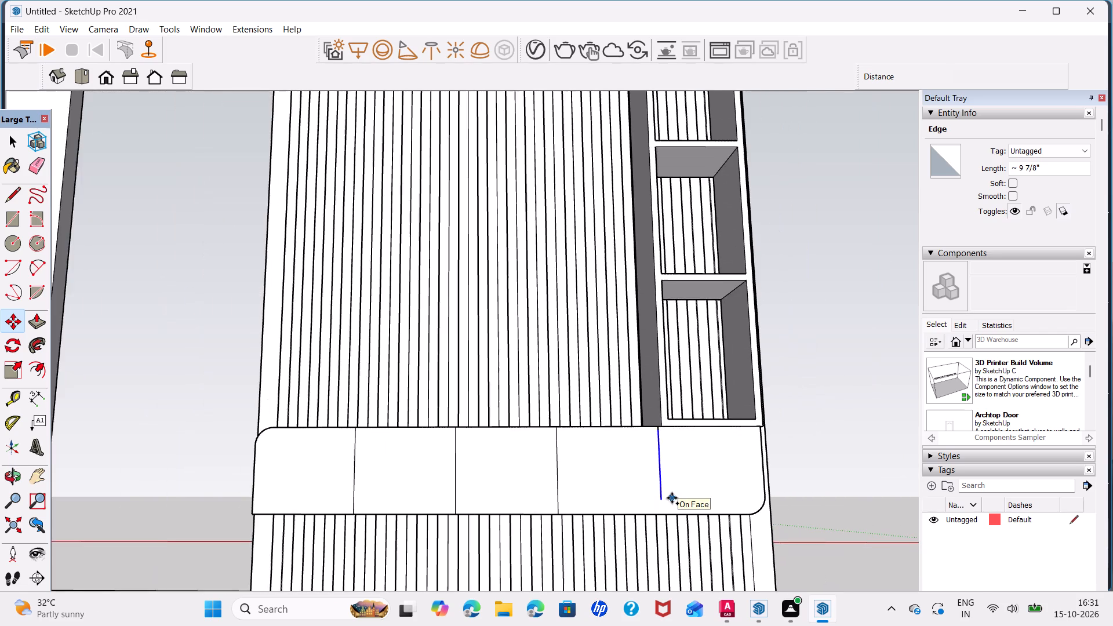
key("ctrl+z")
key("ctrl+z")
key("ctrl+z")
key("ctrl+z")
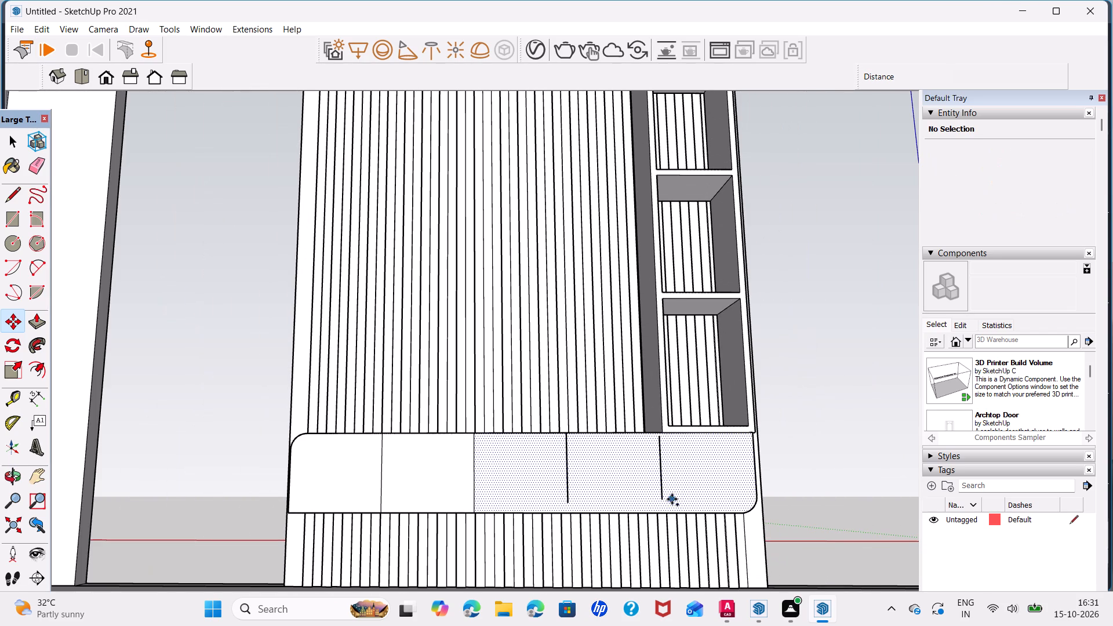
key("ctrl+z")
key("ctrl+z")
key("ctrl+z")
key("ctrl+z")
key("ctrl+z")
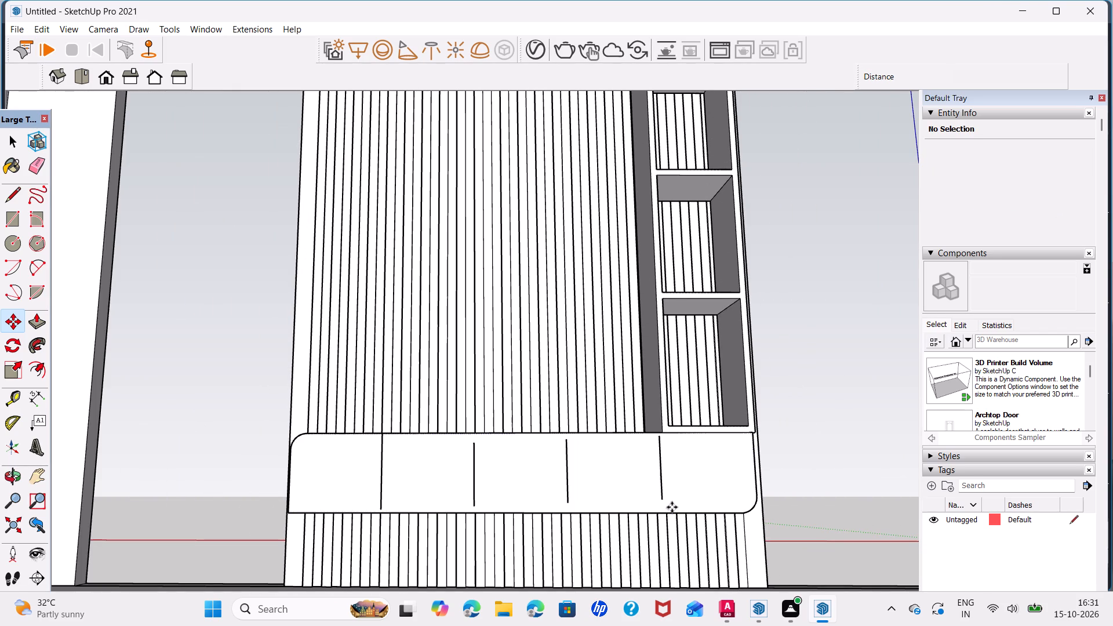
key("ctrl+z")
key("ctrl+z")
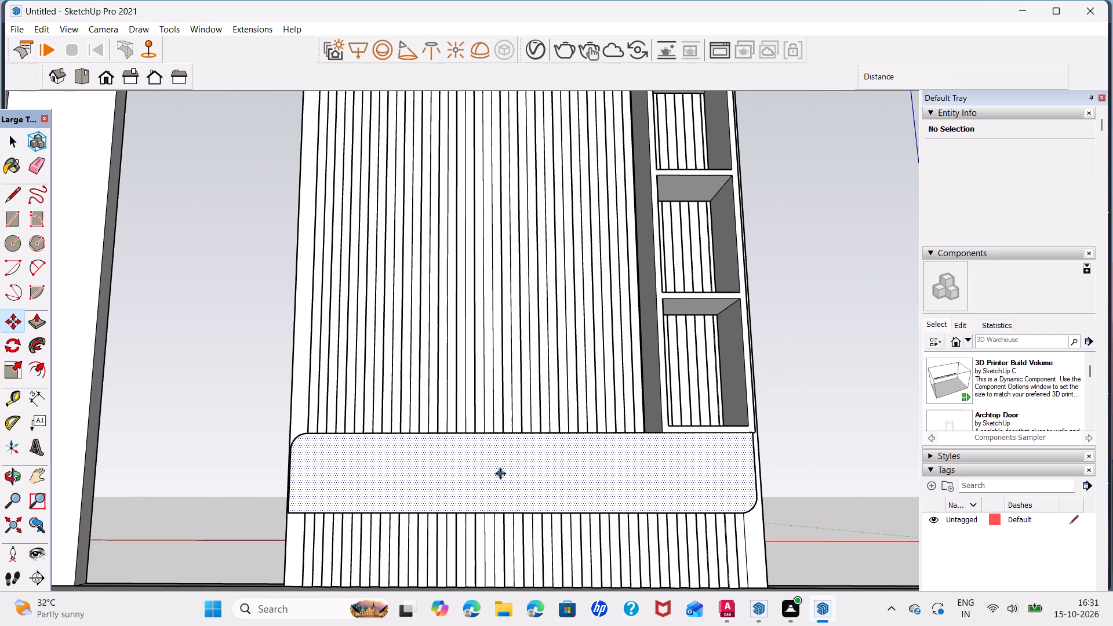
Offset the cabinet front's rounded outline inward by 1".
key("space")
left_click(34, 365)
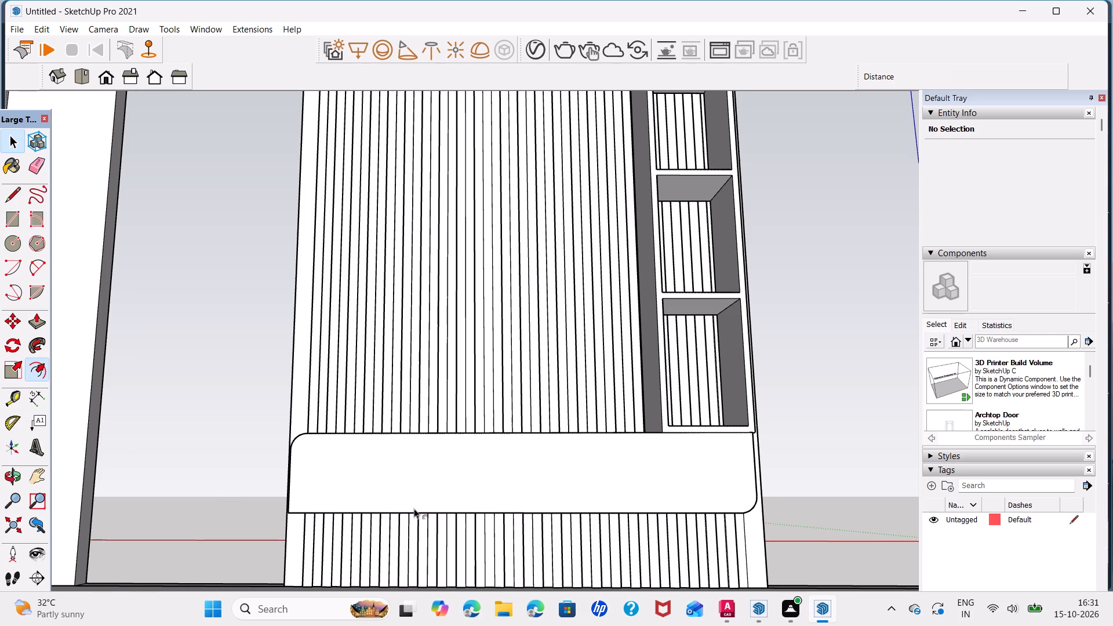
left_click(424, 489)
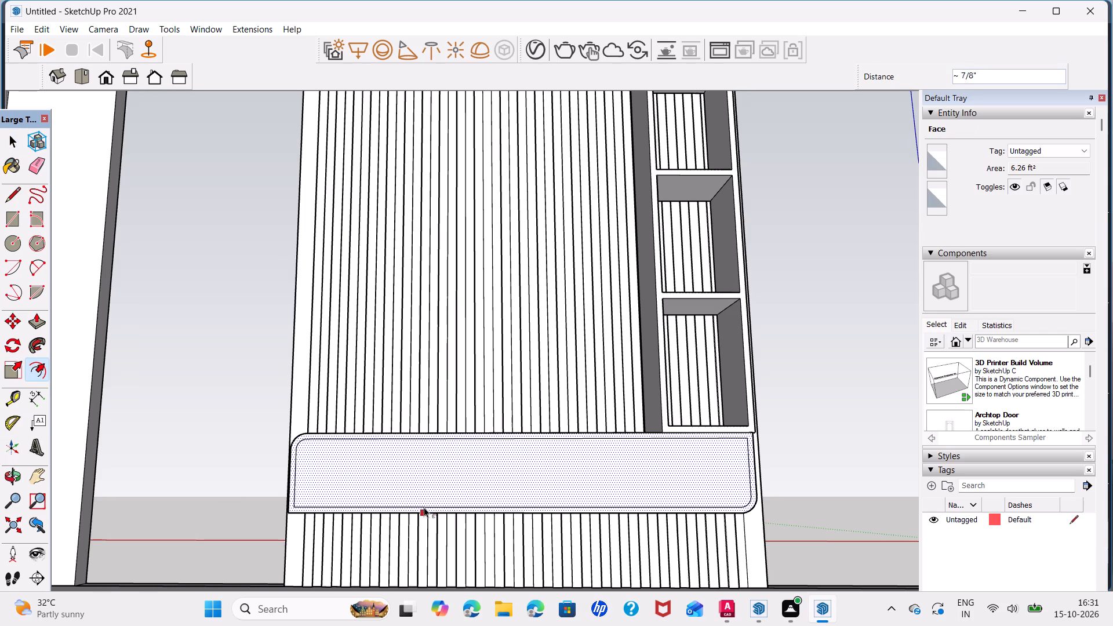
key("1")
key("Return")
key("space")
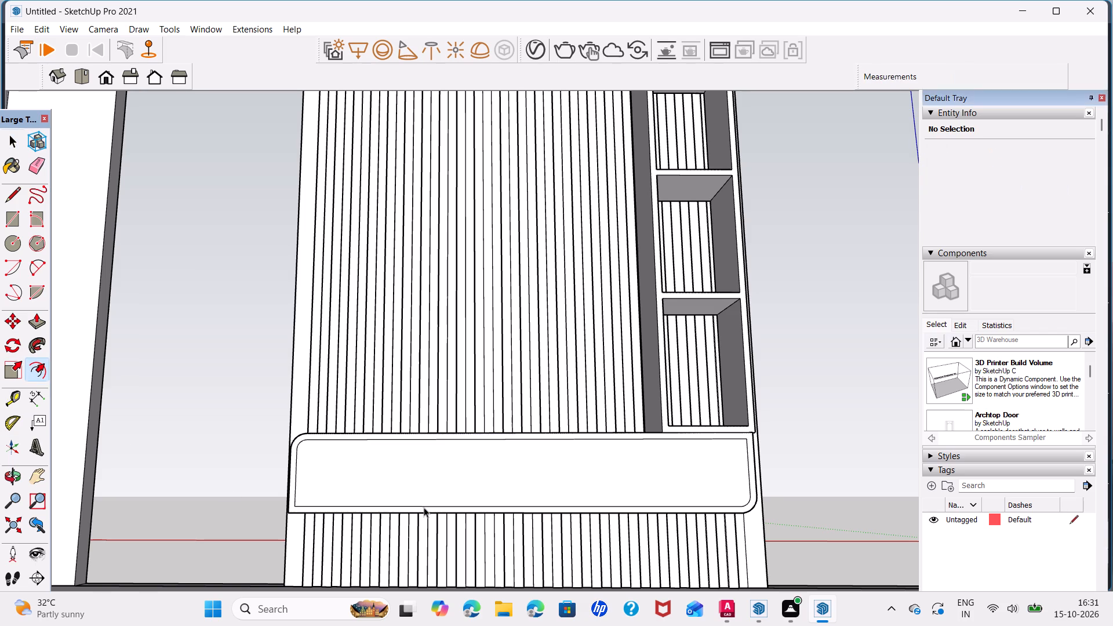
Copy the inset outline's vertical edge at the shelf end across to the opposite end, dividing the distance by 5 for evenly spaced dividers.
scroll(456, 486, "up", 1)
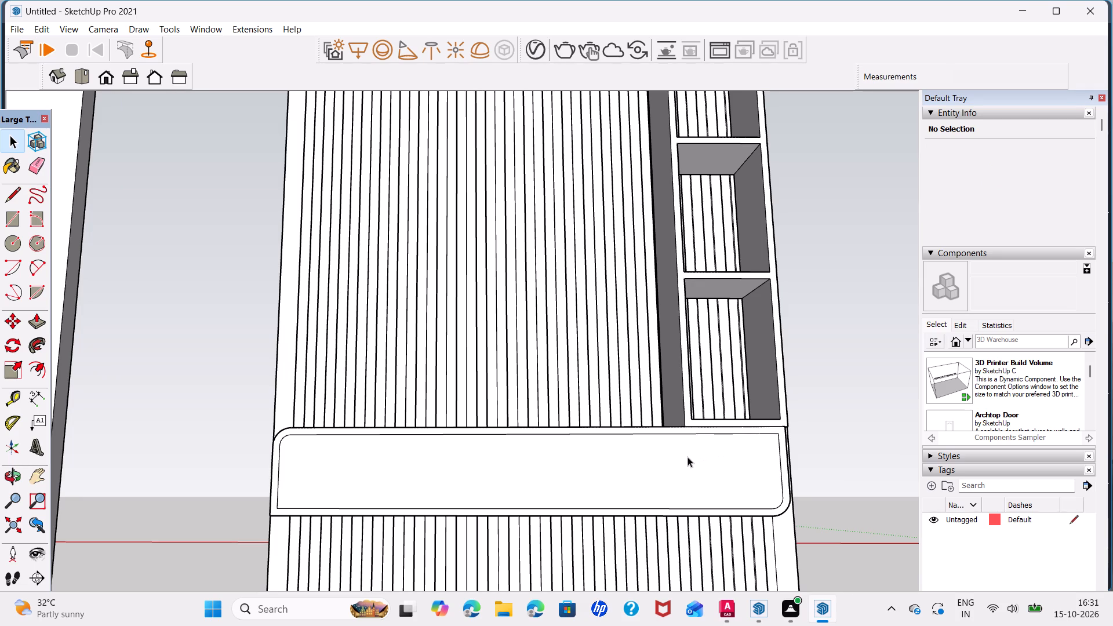
left_click(780, 468)
key("m")
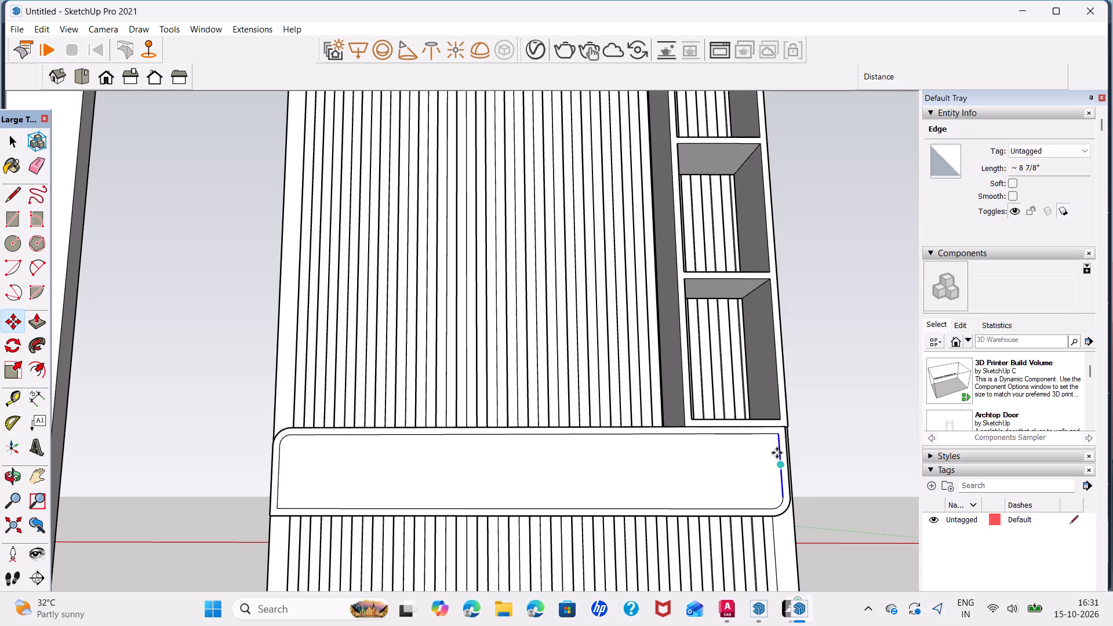
left_click(776, 437)
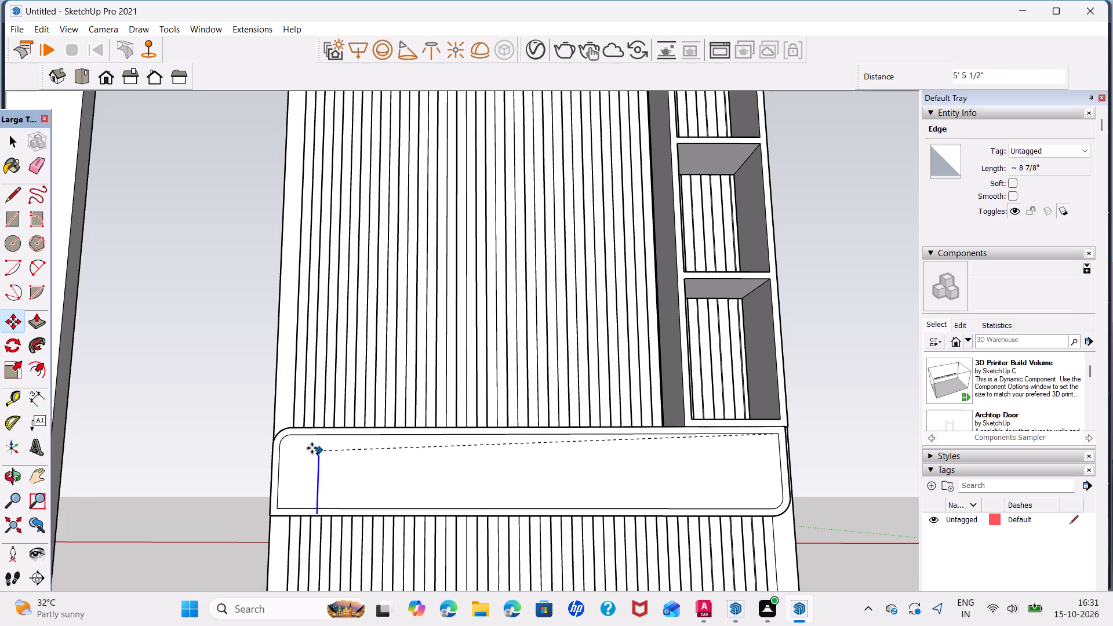
left_click(280, 450)
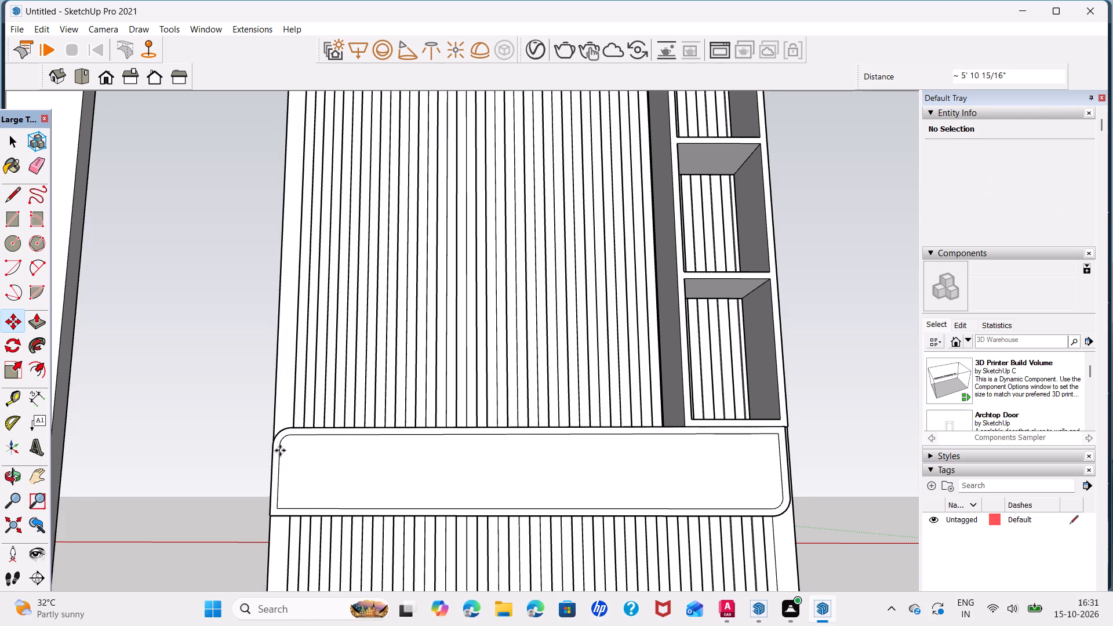
type("/5")
key("Return")
key("space")
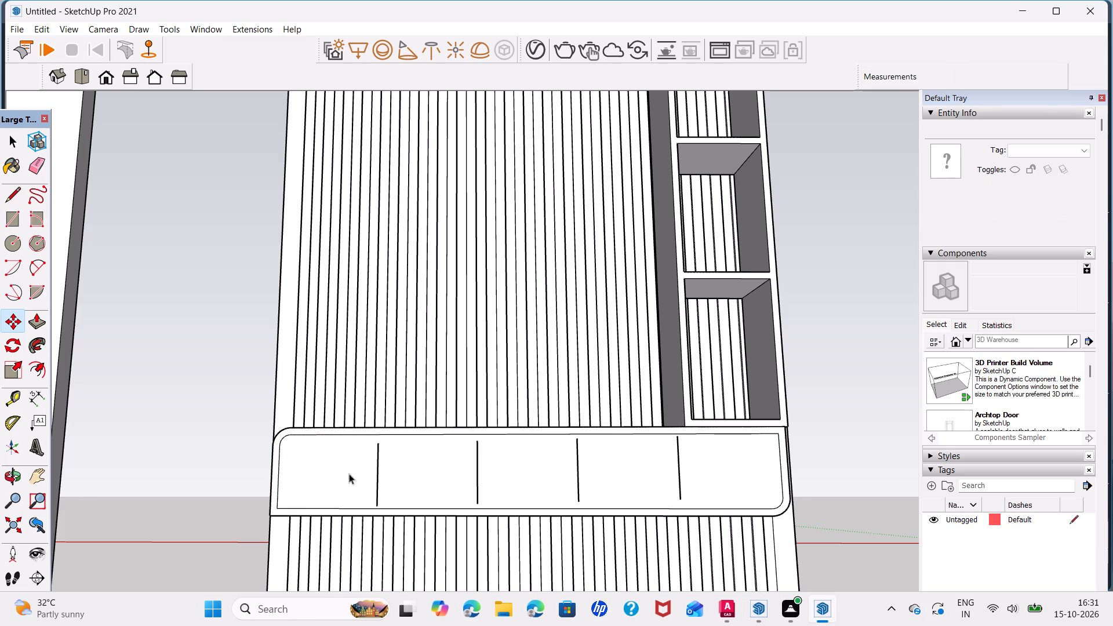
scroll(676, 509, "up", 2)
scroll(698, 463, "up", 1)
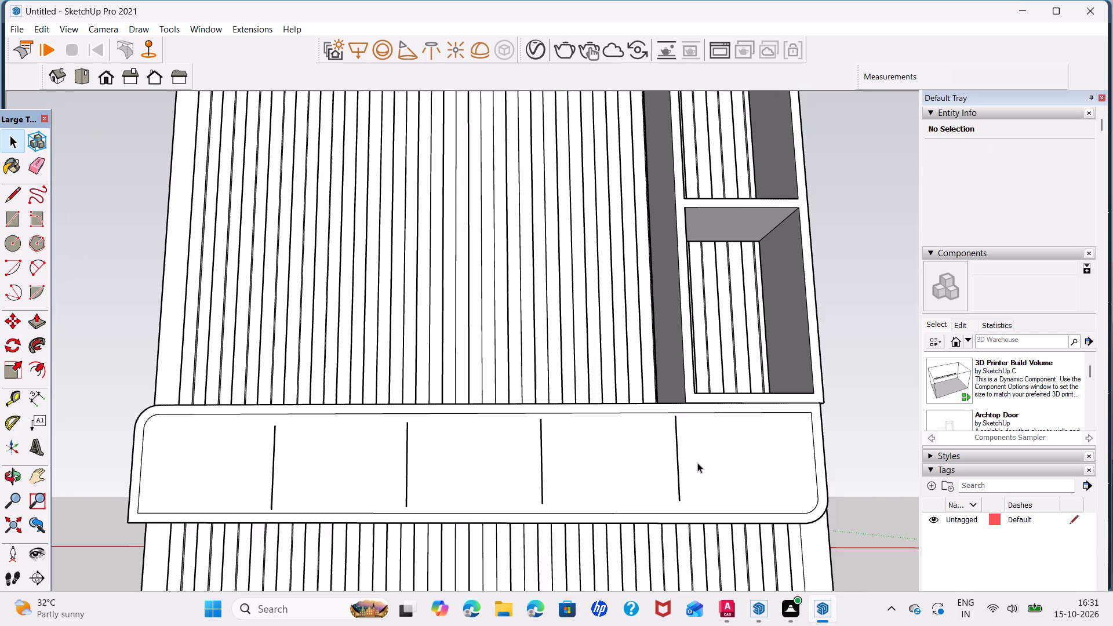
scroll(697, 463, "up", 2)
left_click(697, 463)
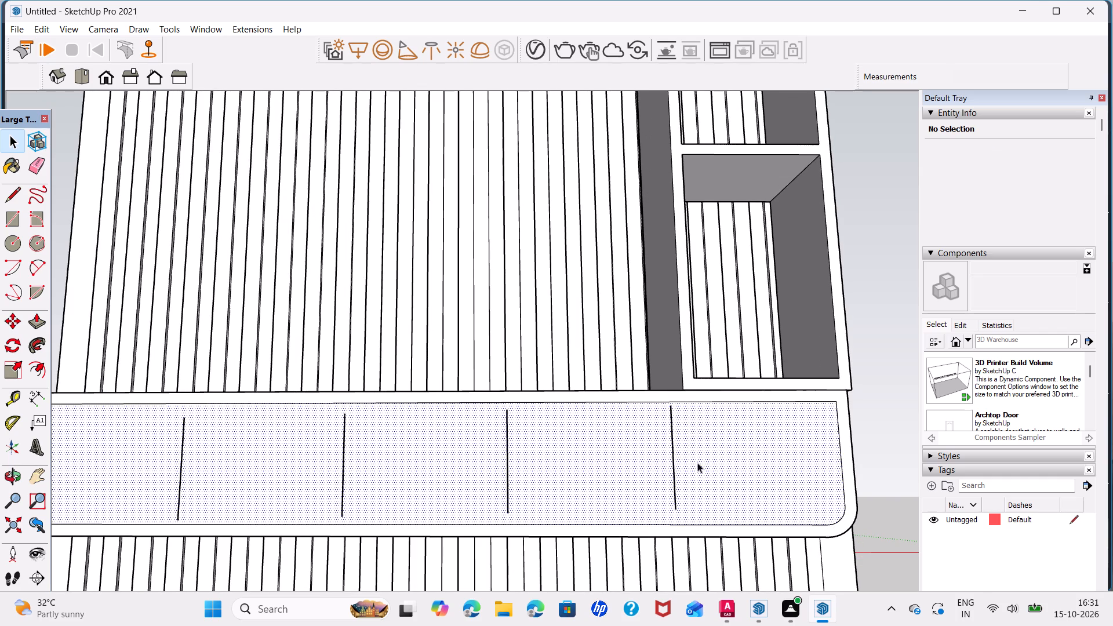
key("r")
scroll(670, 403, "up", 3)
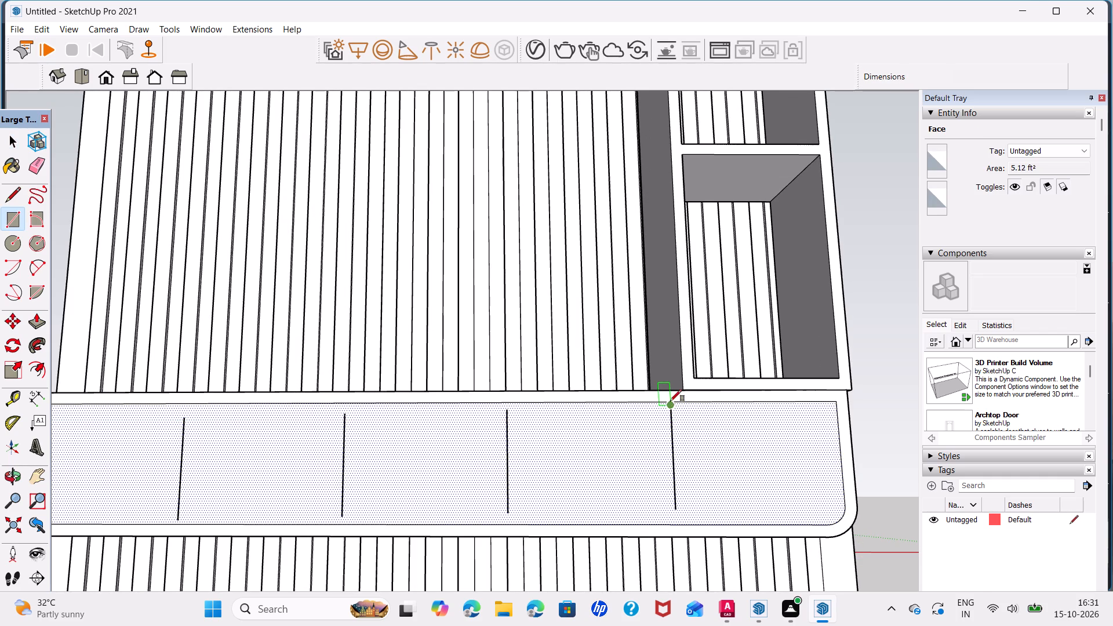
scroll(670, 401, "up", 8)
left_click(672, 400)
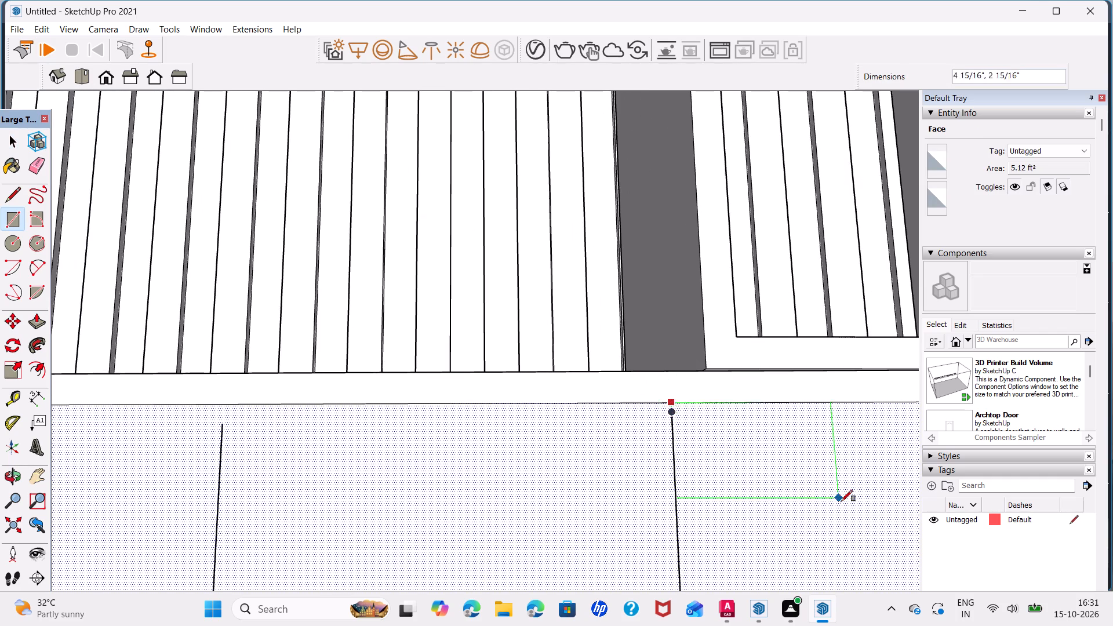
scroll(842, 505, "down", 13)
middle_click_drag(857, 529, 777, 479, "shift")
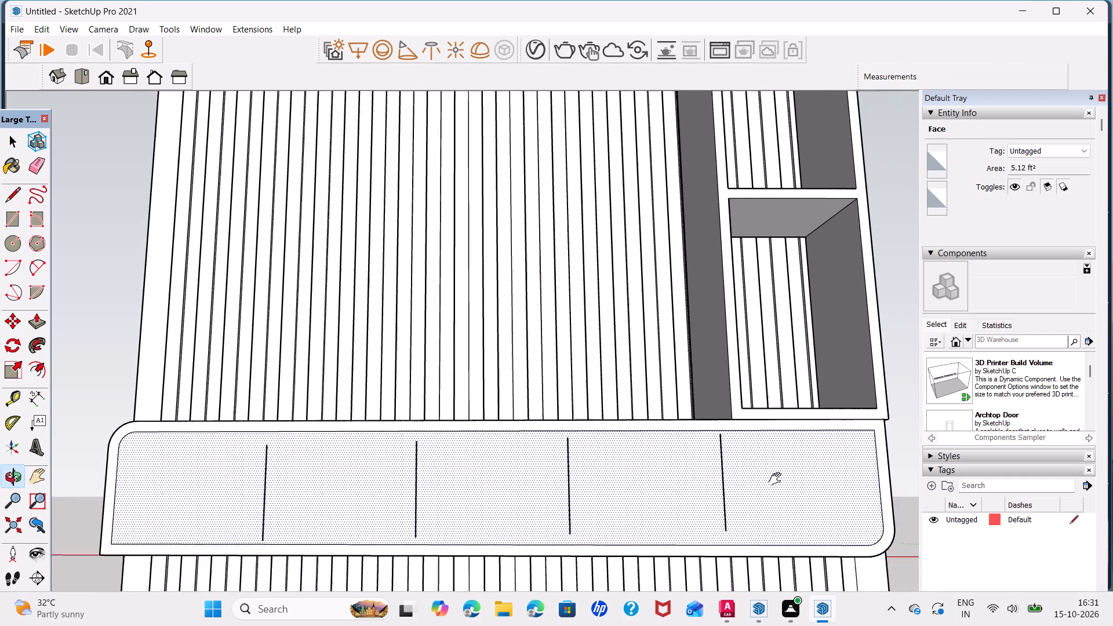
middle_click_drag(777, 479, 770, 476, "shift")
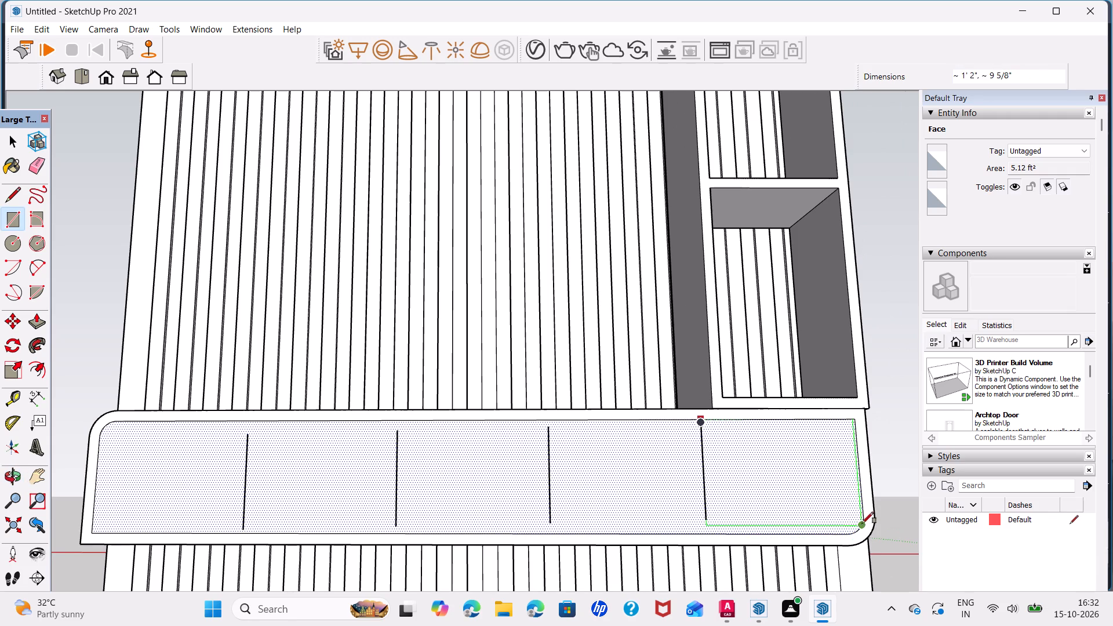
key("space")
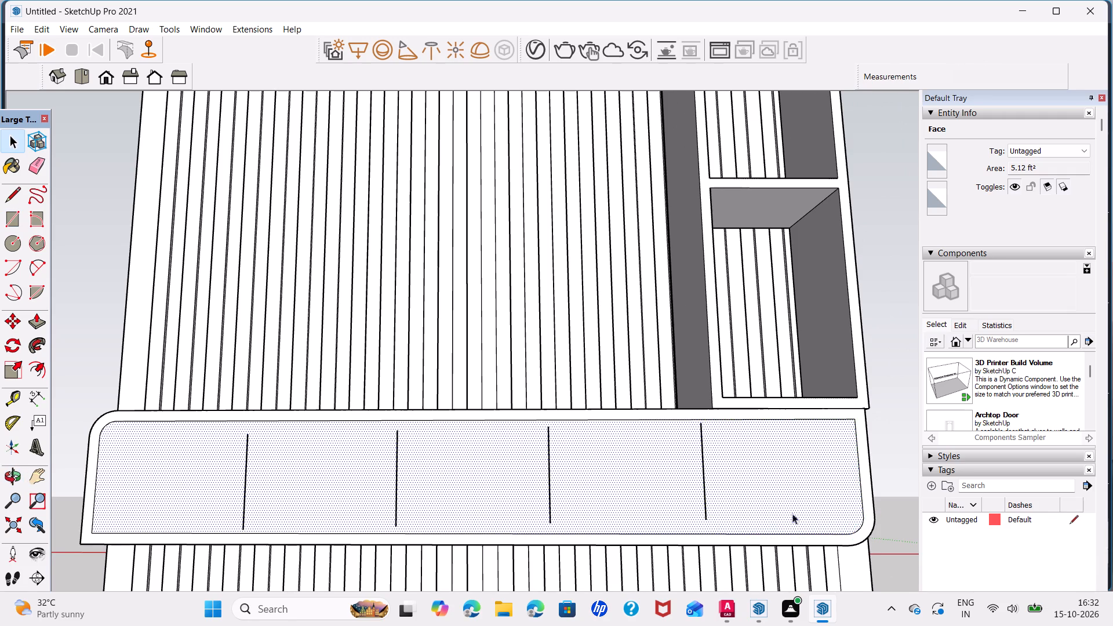
Draw lines extending the divider nearest the shelf end to the inset outline's bottom and top edges.
scroll(711, 497, "up", 5)
key("l")
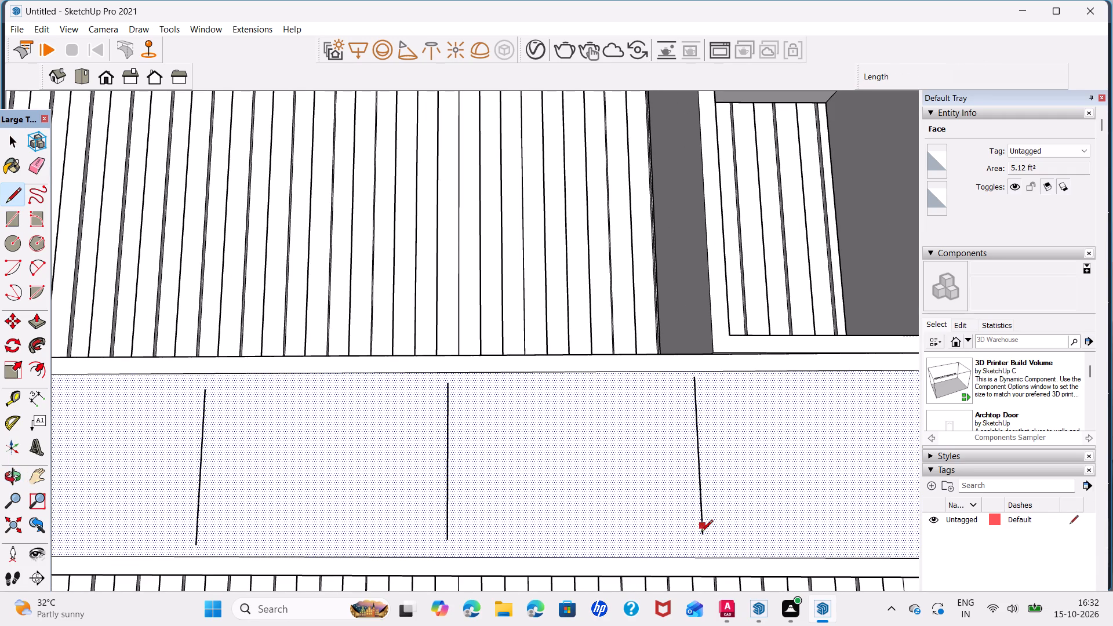
left_click(701, 533)
left_click(701, 555)
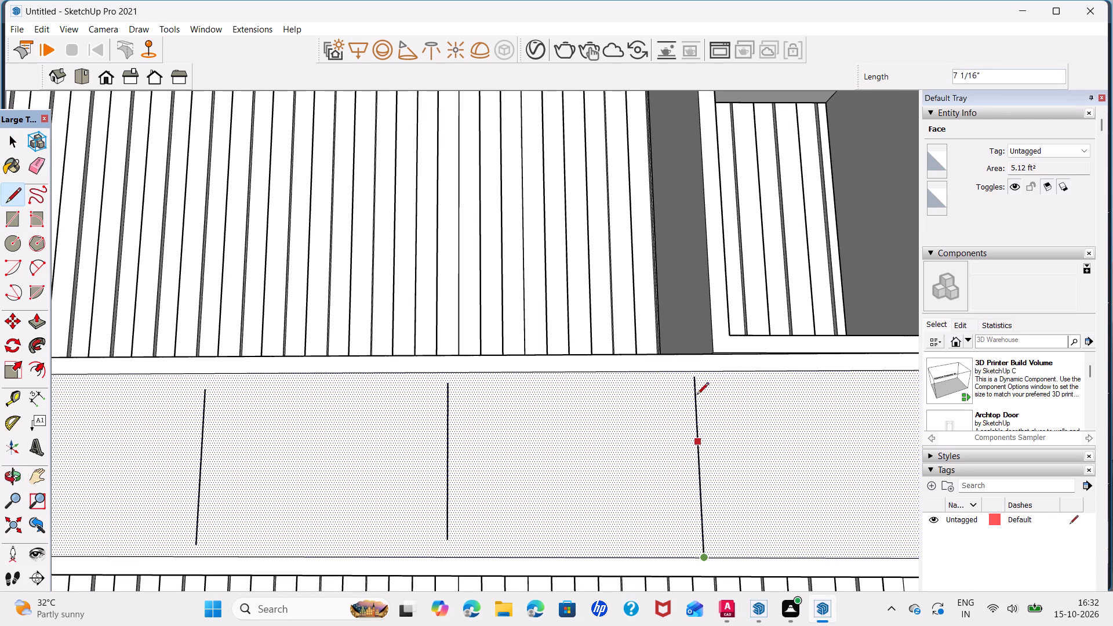
left_click(696, 378)
left_click(696, 372)
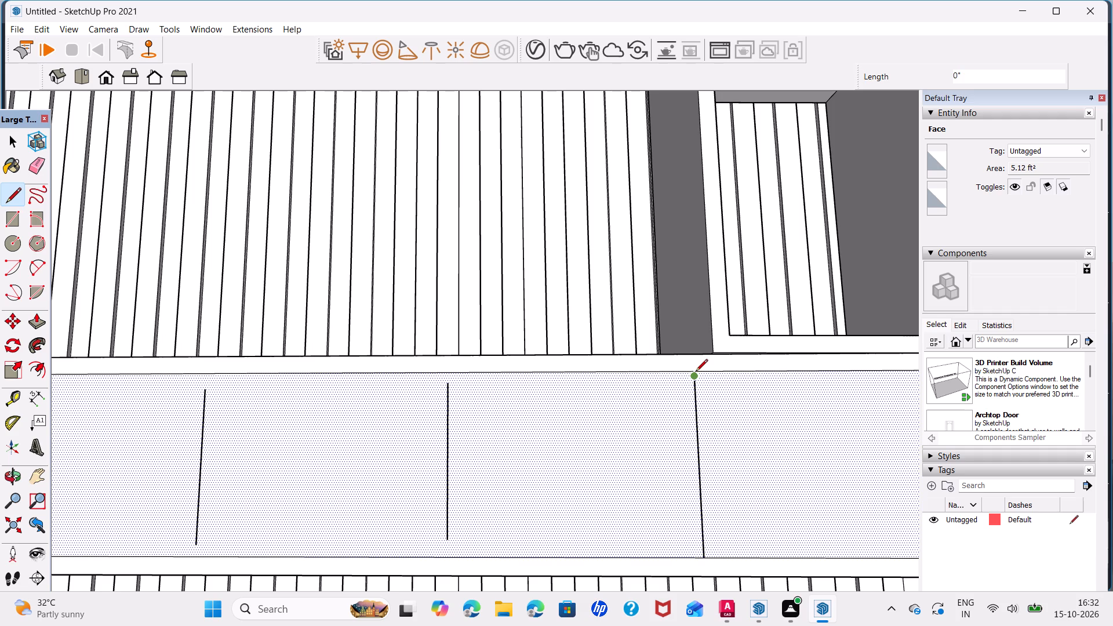
scroll(696, 372, "up", 10)
left_click(692, 370)
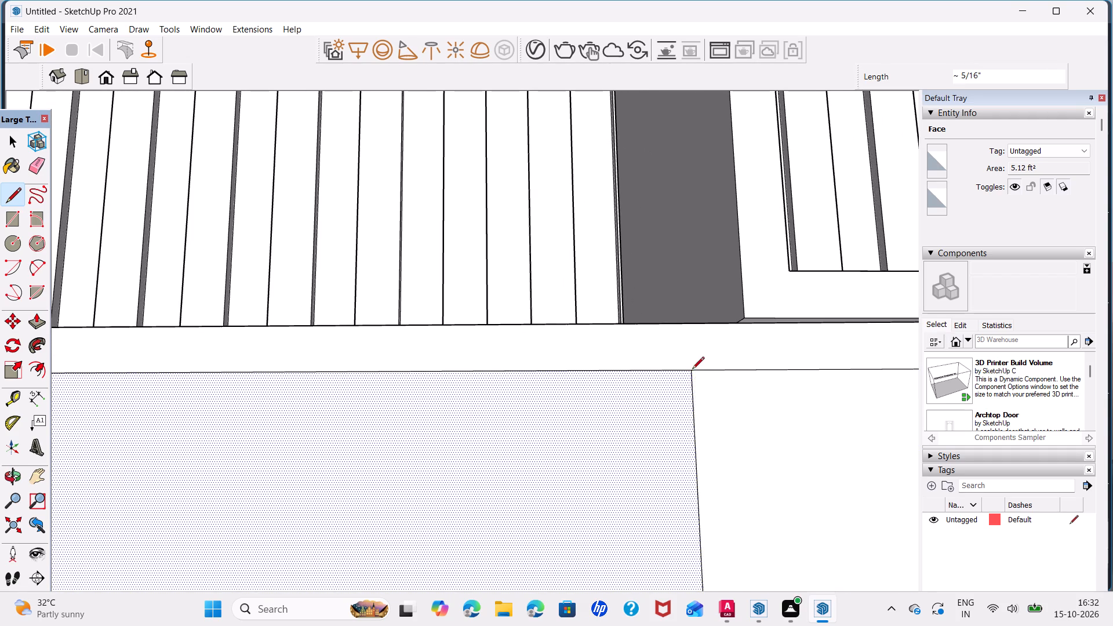
Draw lines extending the second divider from the shelf end to the inset outline's top and bottom edges.
scroll(724, 480, "down", 16)
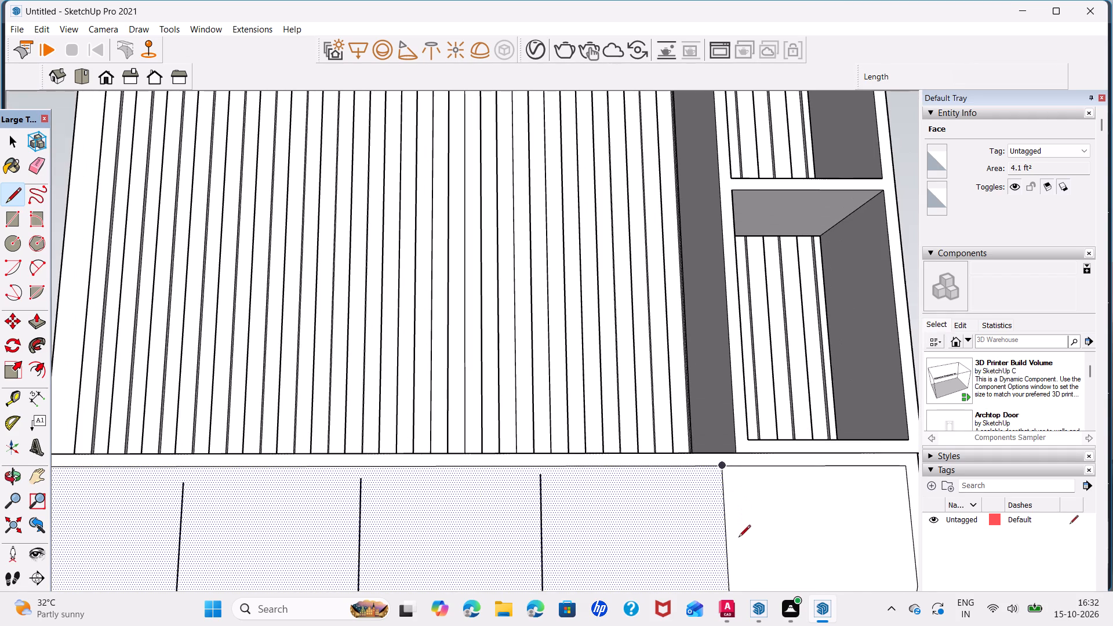
middle_click_drag(739, 540, 694, 436)
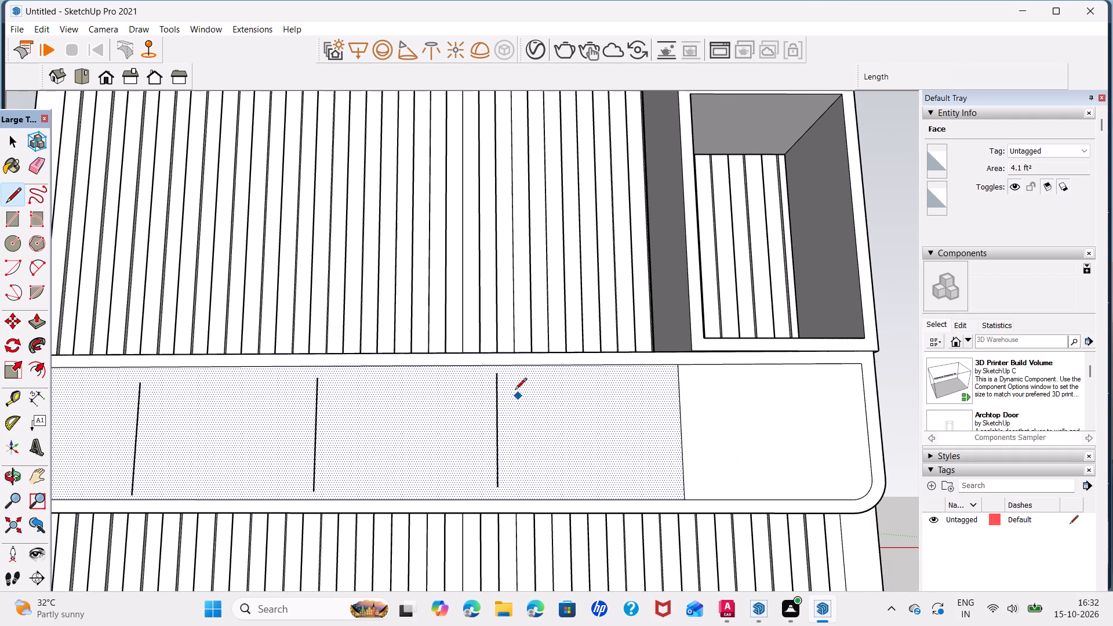
scroll(501, 369, "up", 7)
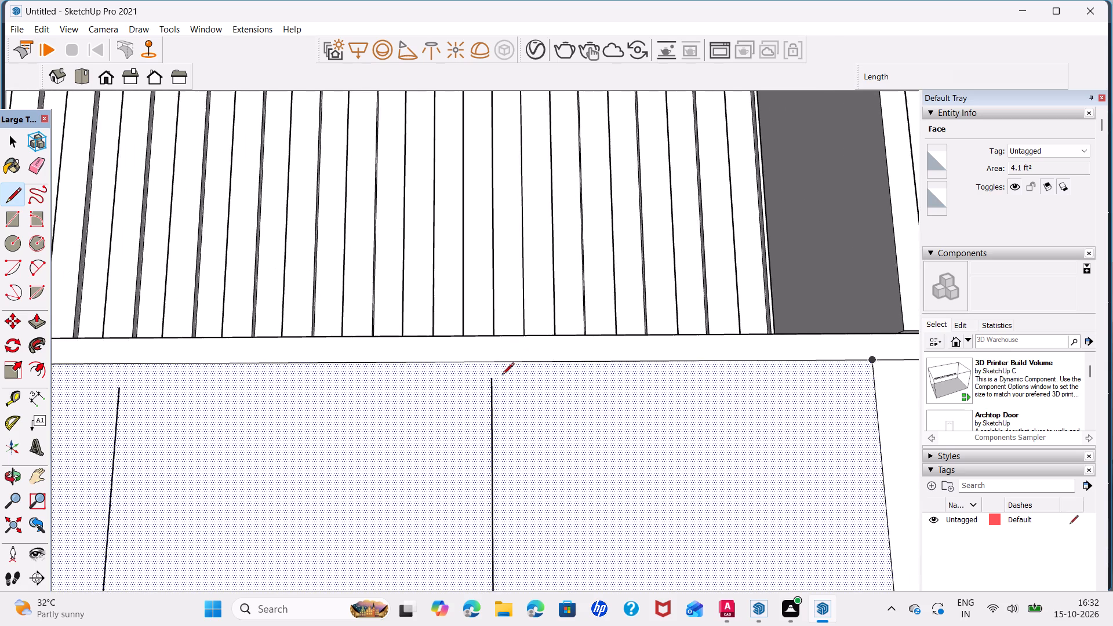
scroll(502, 378, "up", 5)
left_click(482, 377)
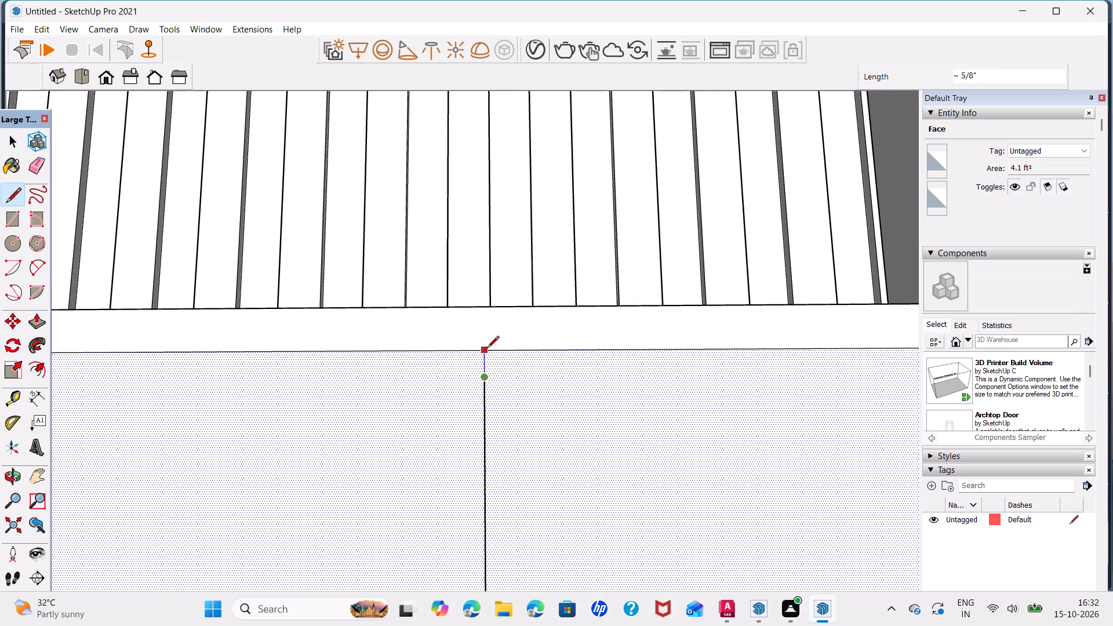
left_click(486, 349)
scroll(508, 409, "down", 6)
key("space")
scroll(511, 410, "down", 4)
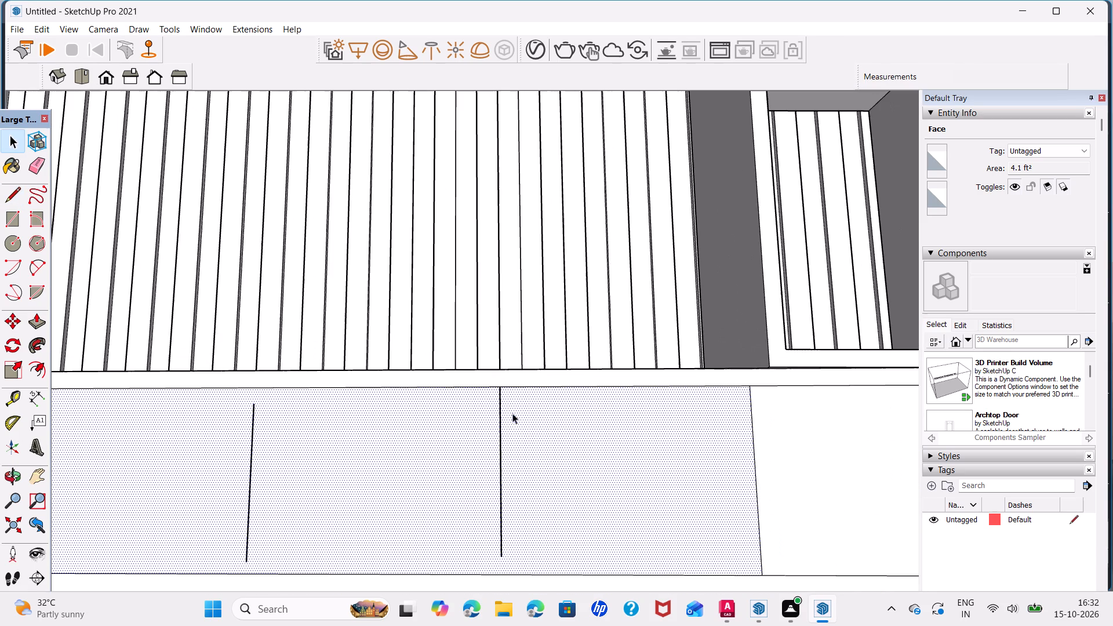
middle_click_drag(528, 454, 499, 340)
key("l")
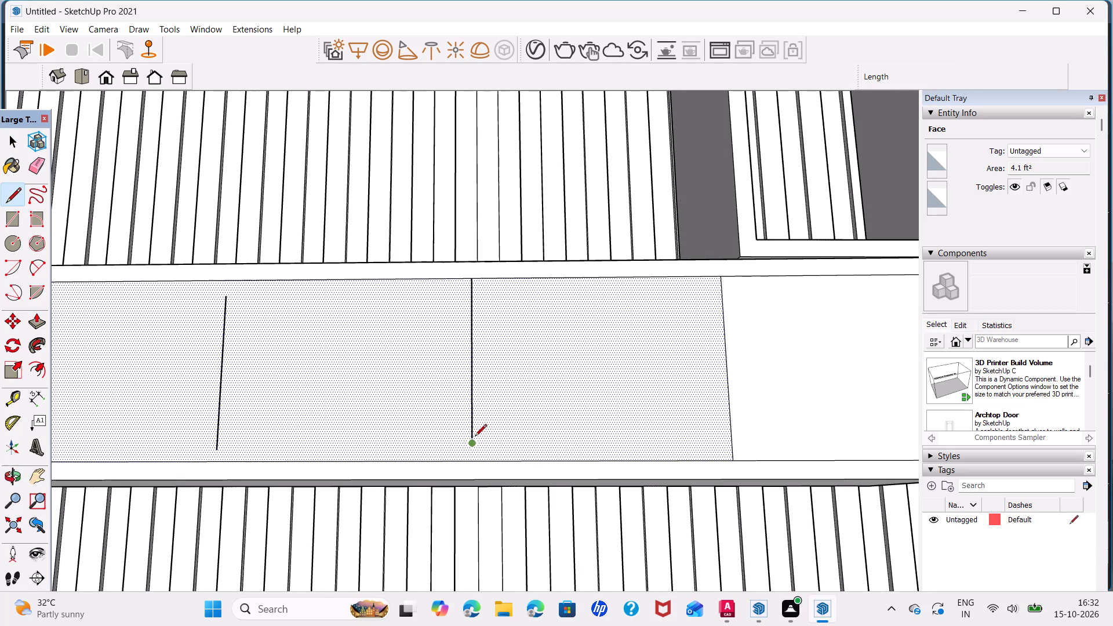
left_click(473, 441)
left_click(471, 463)
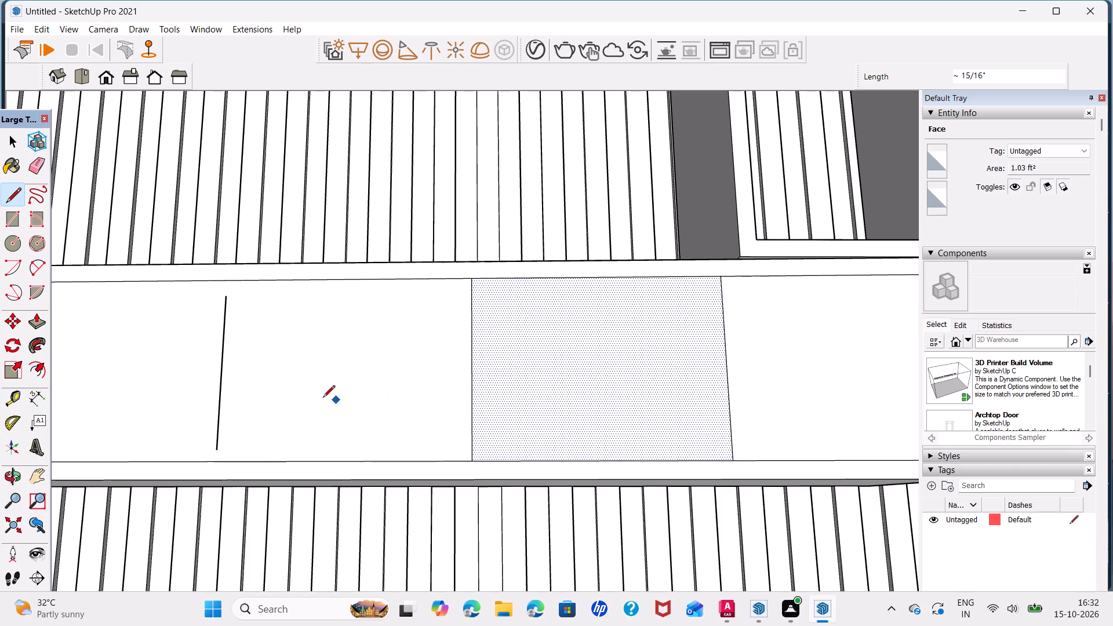
Draw lines extending the third divider from the shelf end to the inset outline's top and bottom edges.
left_click(224, 294)
left_click(225, 279)
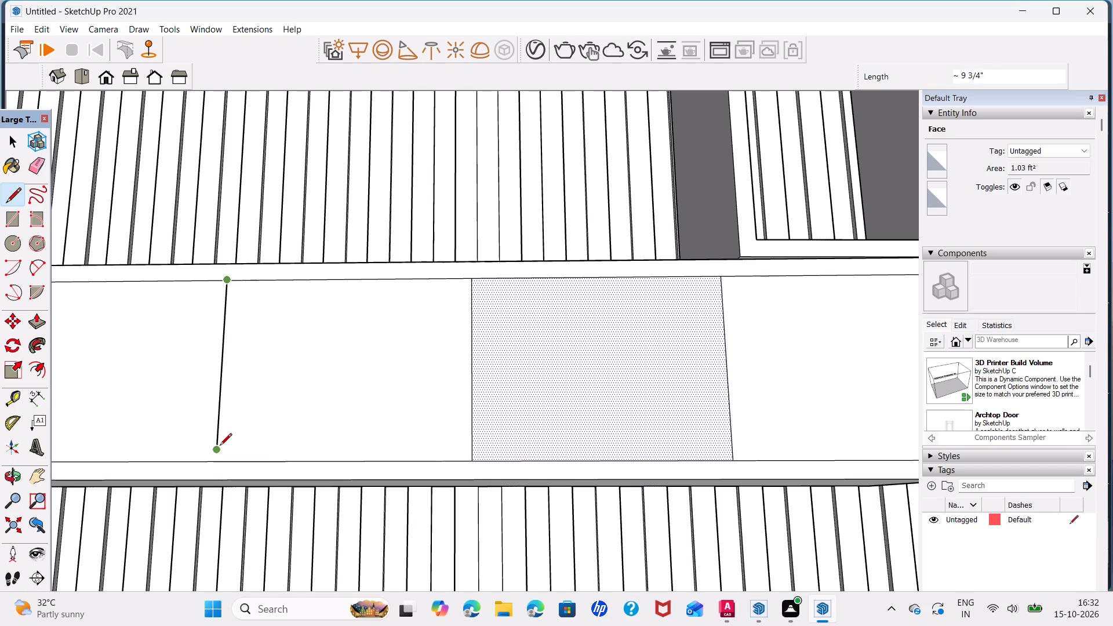
left_click(220, 448)
left_click(215, 461)
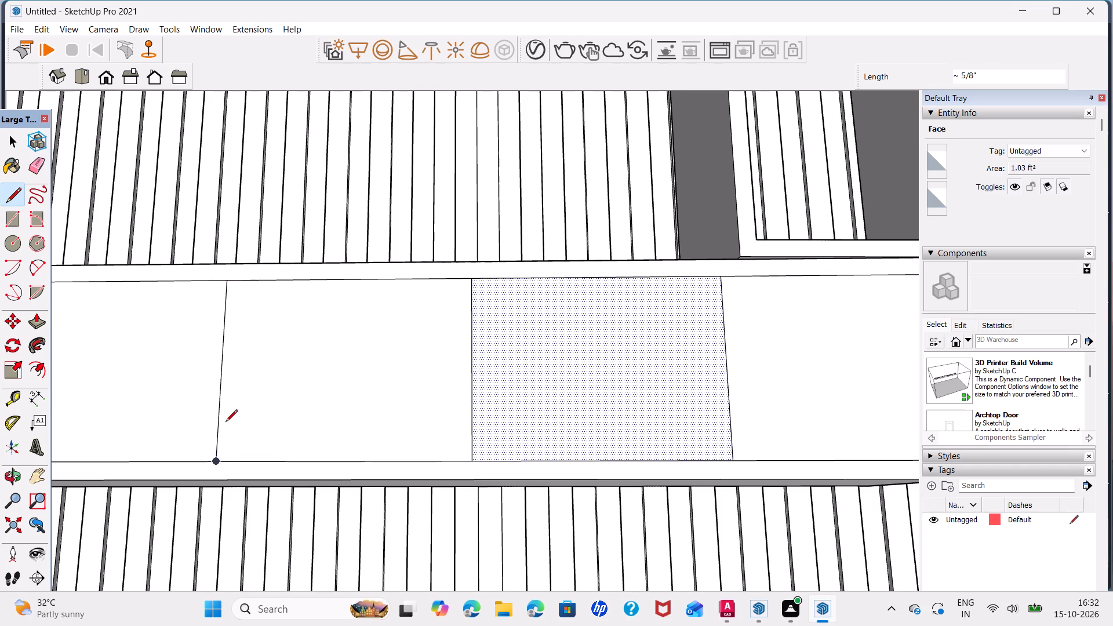
Draw lines extending the divider farthest from the shelf to the inset outline's top and bottom edges.
scroll(225, 421, "down", 3)
middle_click_drag(194, 400, 501, 392)
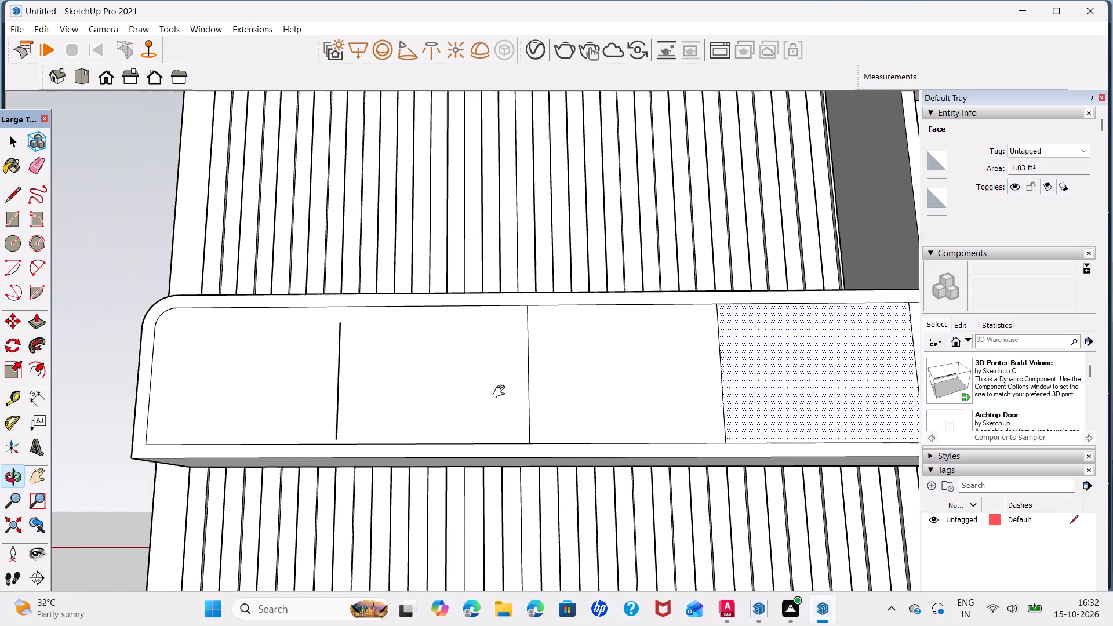
middle_click_drag(501, 392, 503, 392)
scroll(343, 322, "up", 4)
left_click(343, 321)
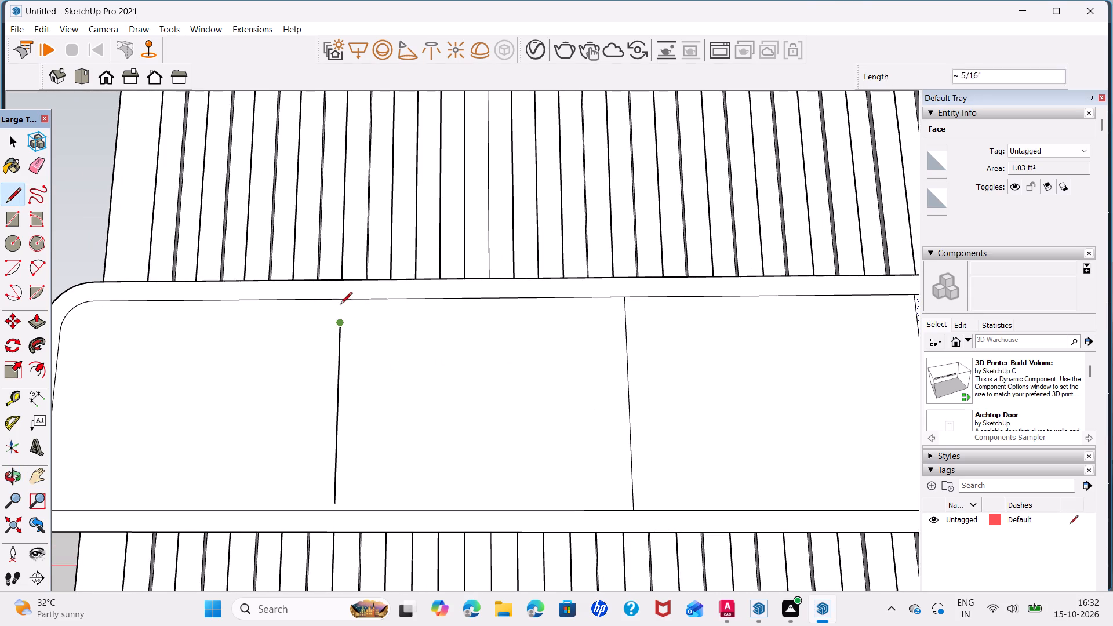
left_click(340, 302)
key("space")
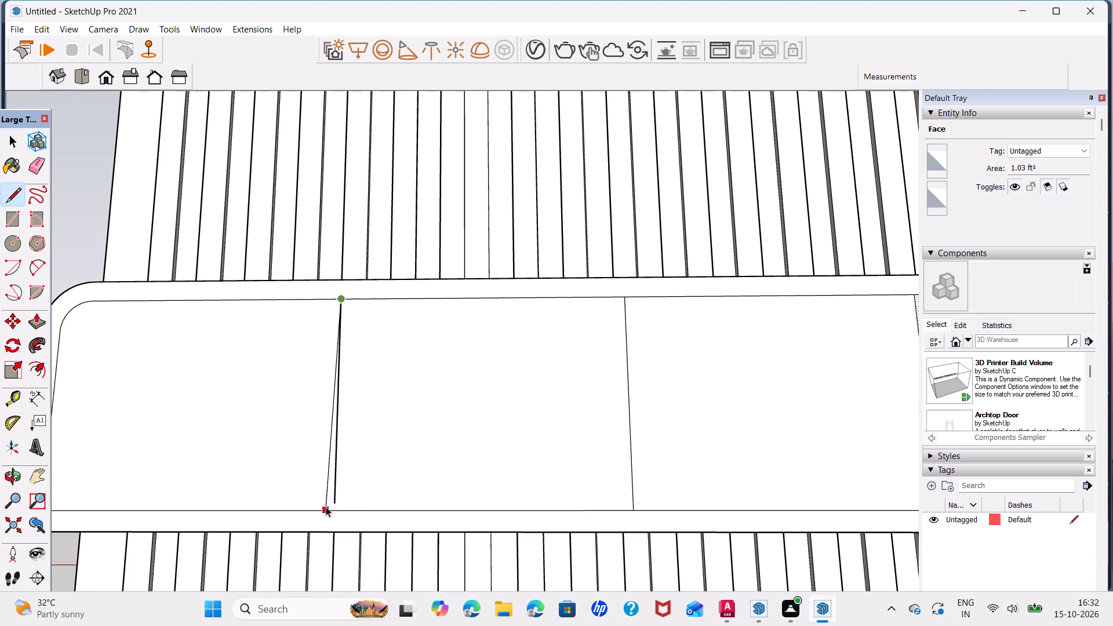
key("l")
left_click(333, 507)
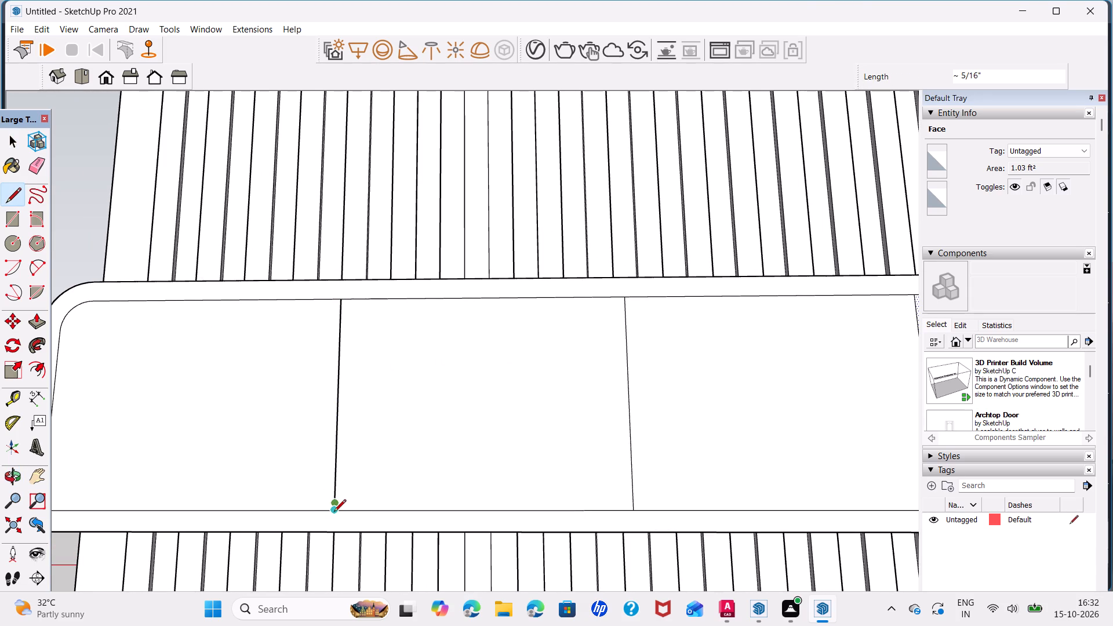
left_click(334, 512)
key("space")
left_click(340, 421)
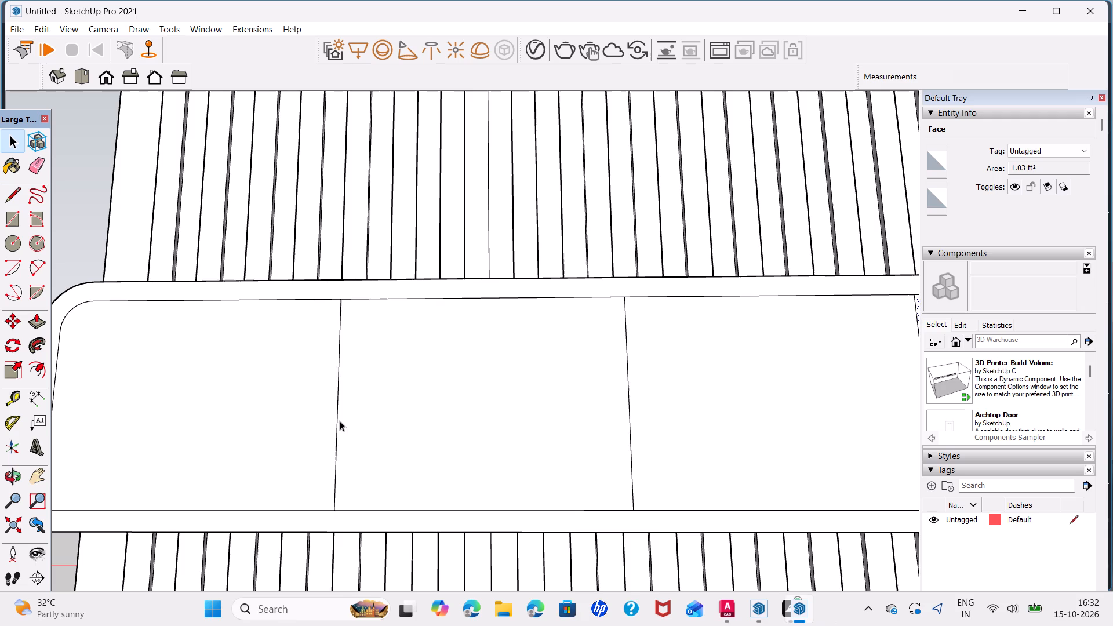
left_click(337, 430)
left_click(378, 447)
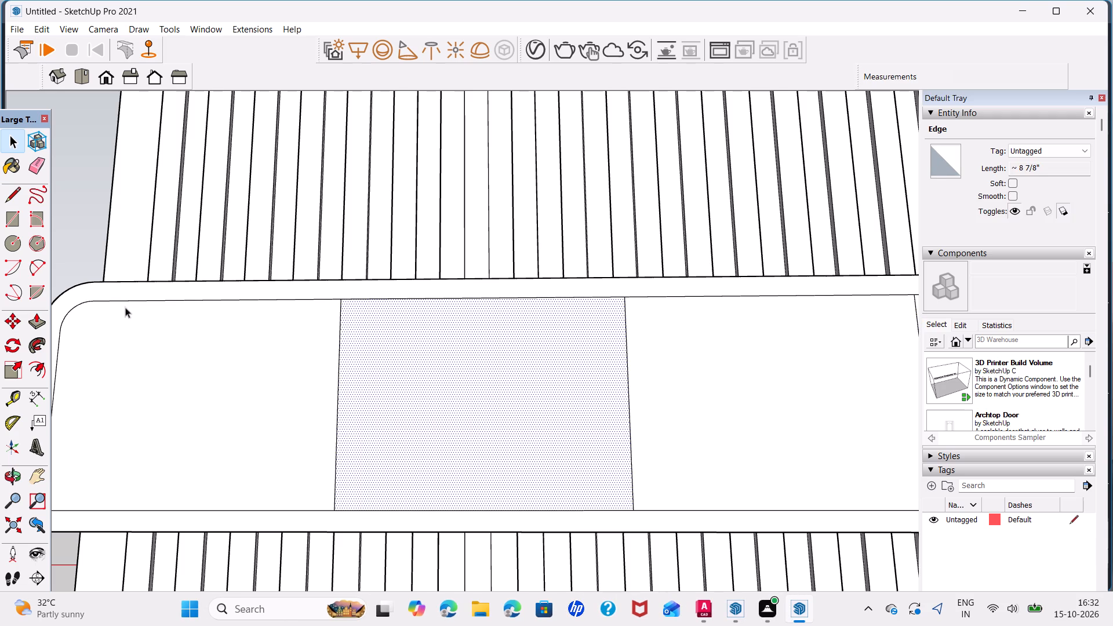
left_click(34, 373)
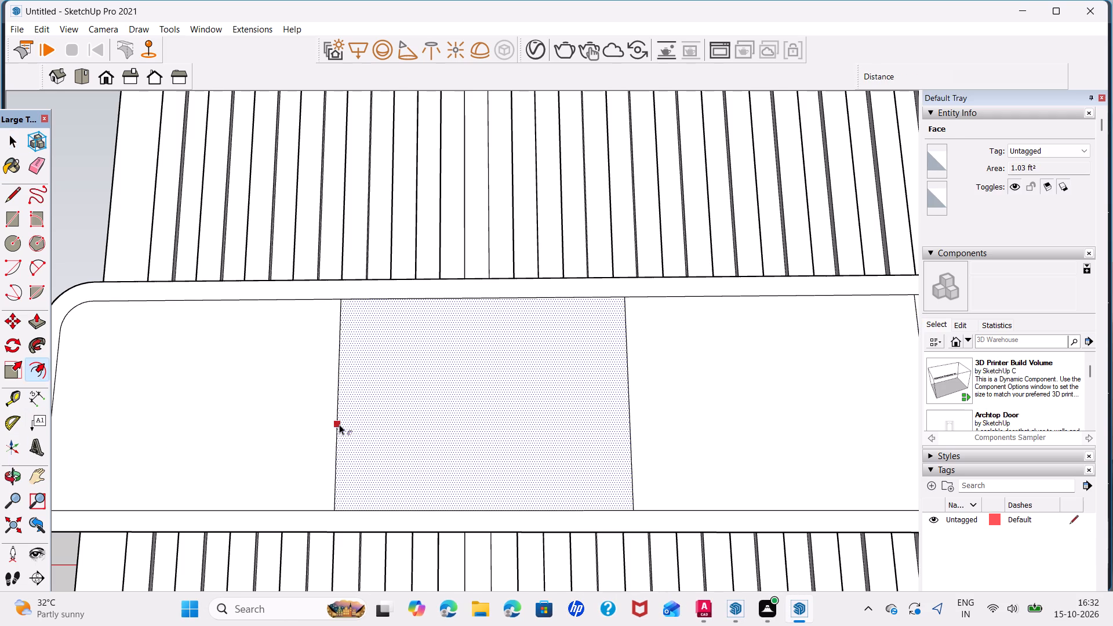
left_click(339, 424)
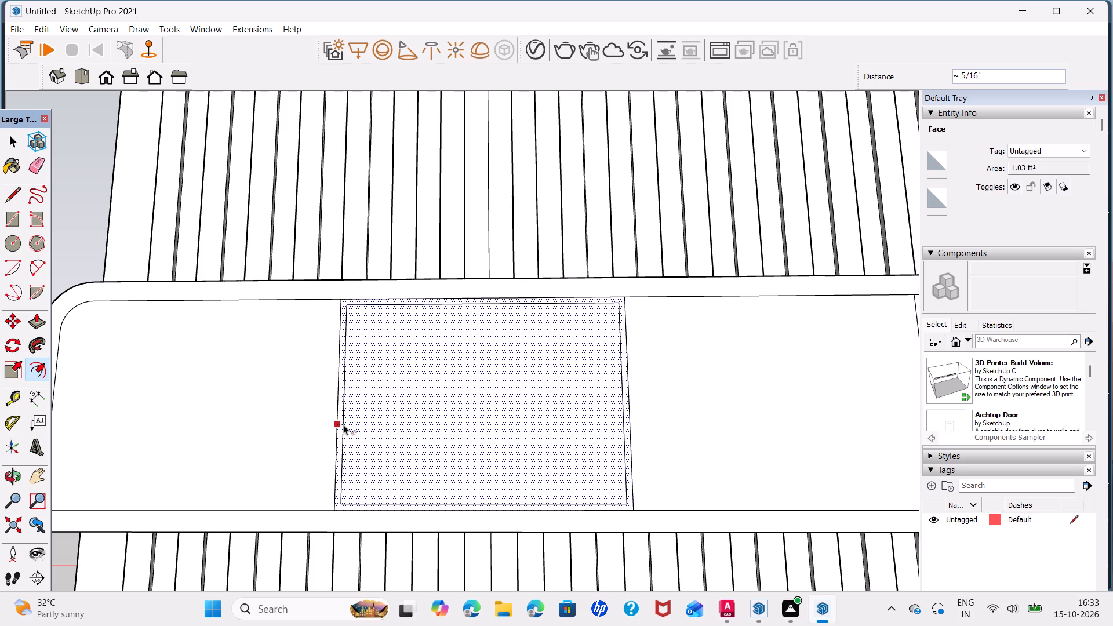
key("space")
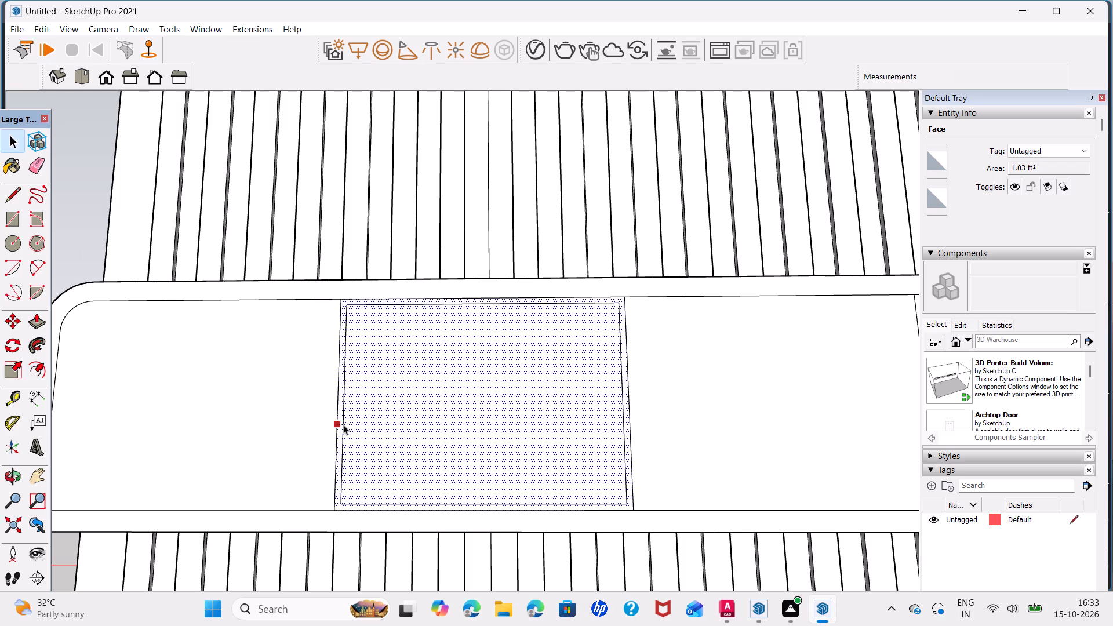
Copy all three edges of the divider farthest from the shelf 0.5" toward the shelf end.
scroll(343, 424, "up", 3)
left_click(332, 430)
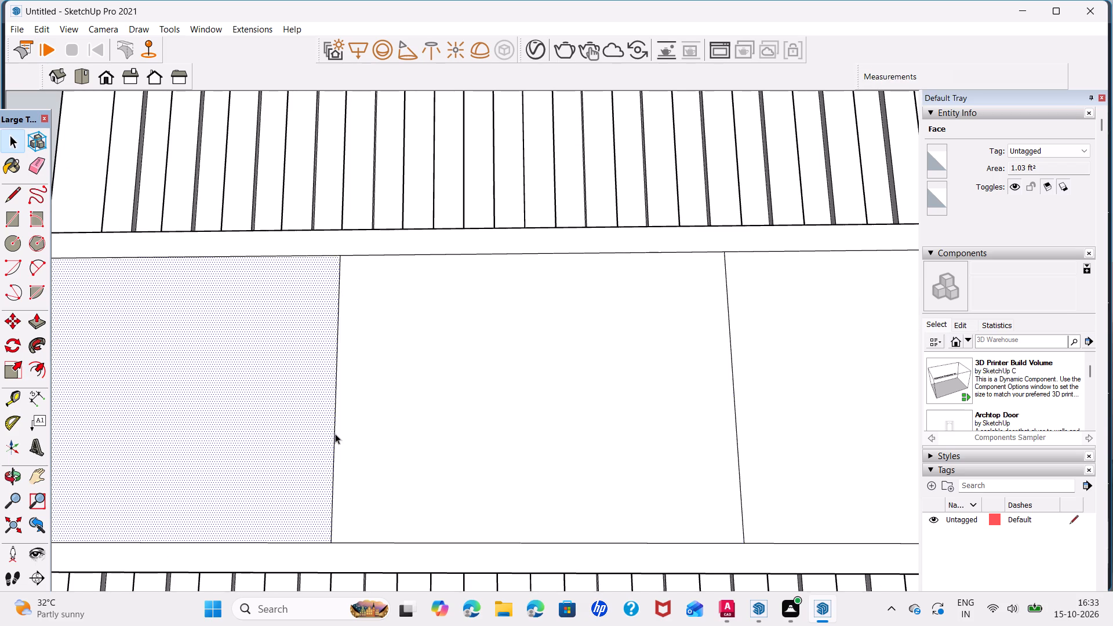
left_click(335, 434)
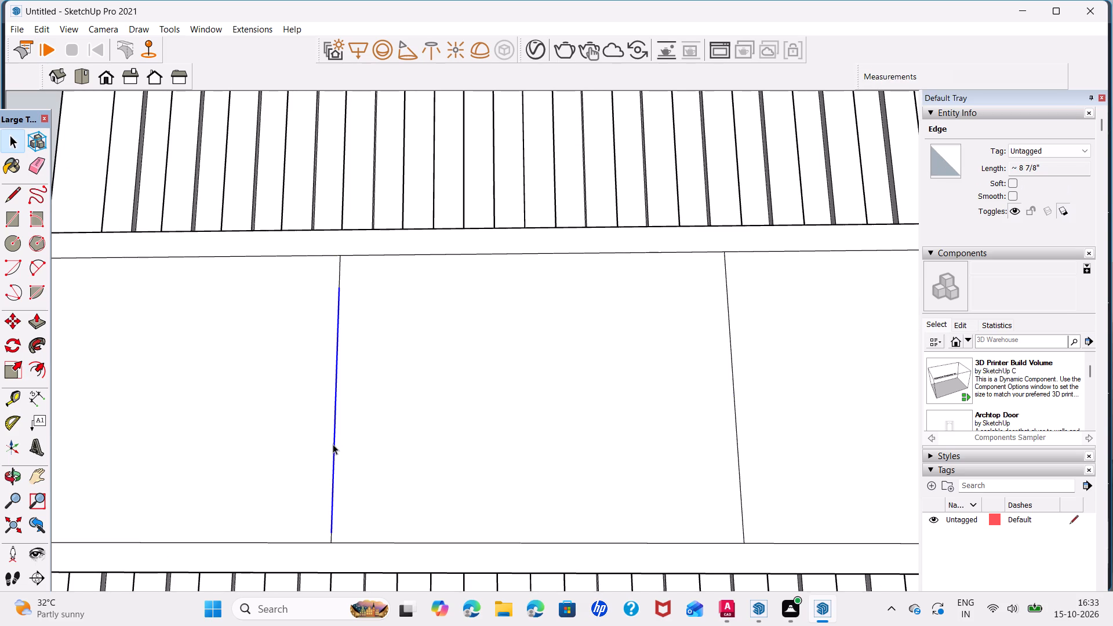
left_click(340, 266, "ctrl")
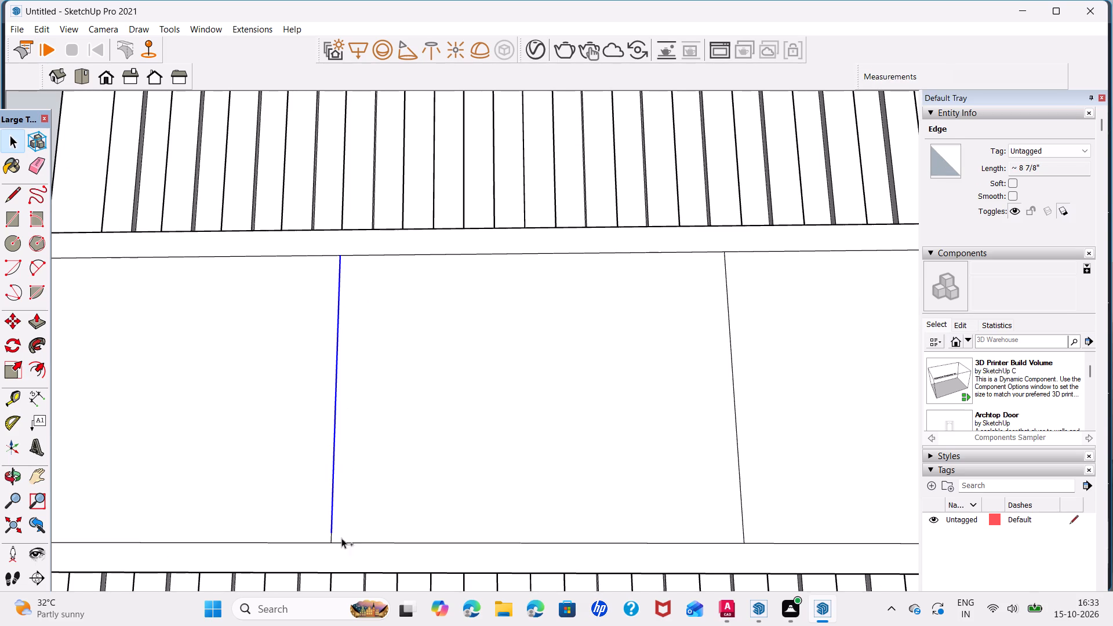
left_click(331, 537, "ctrl")
key("m")
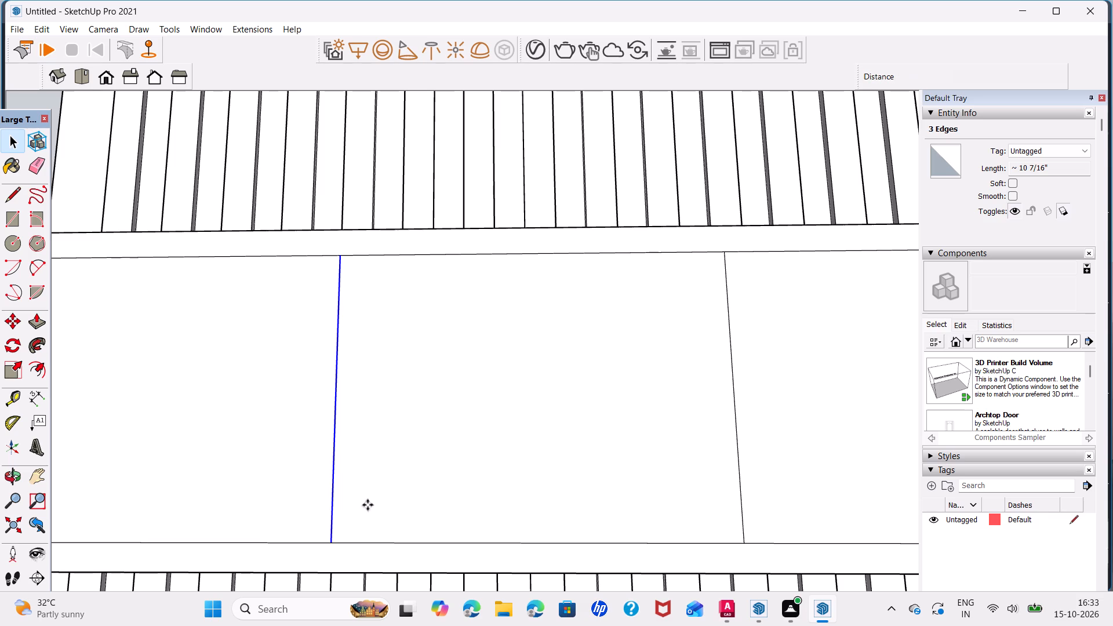
left_click(333, 542)
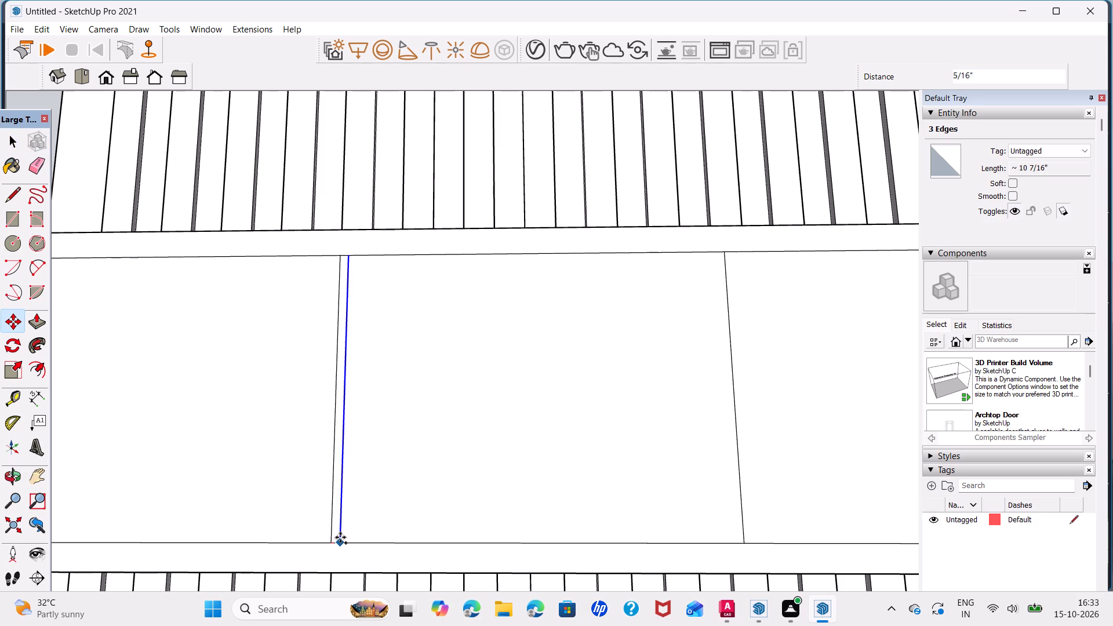
type("0.5")
key("Return")
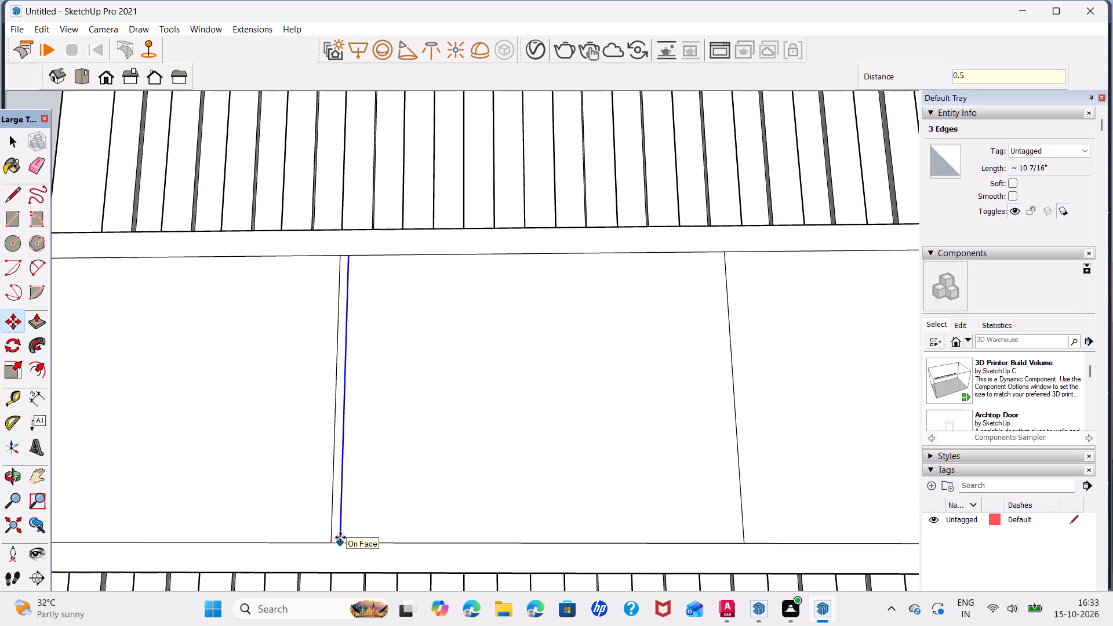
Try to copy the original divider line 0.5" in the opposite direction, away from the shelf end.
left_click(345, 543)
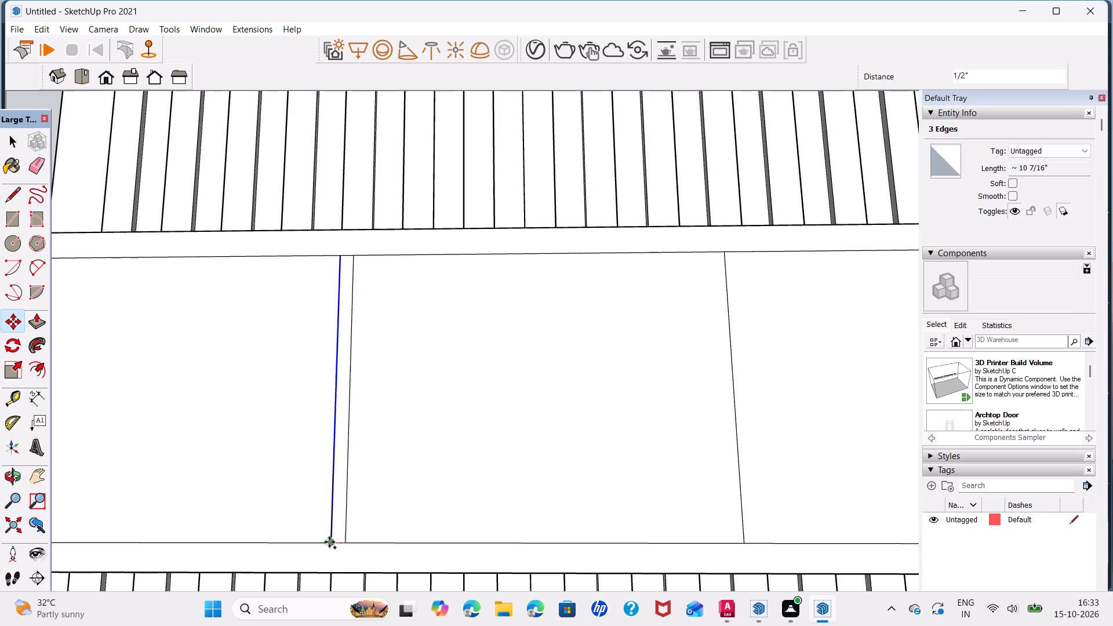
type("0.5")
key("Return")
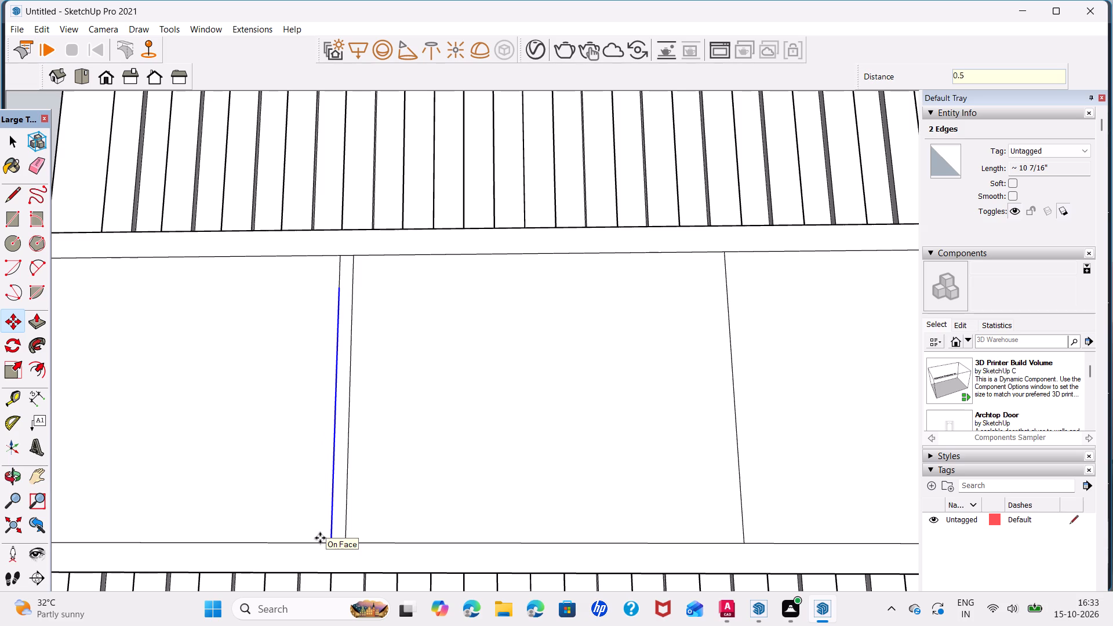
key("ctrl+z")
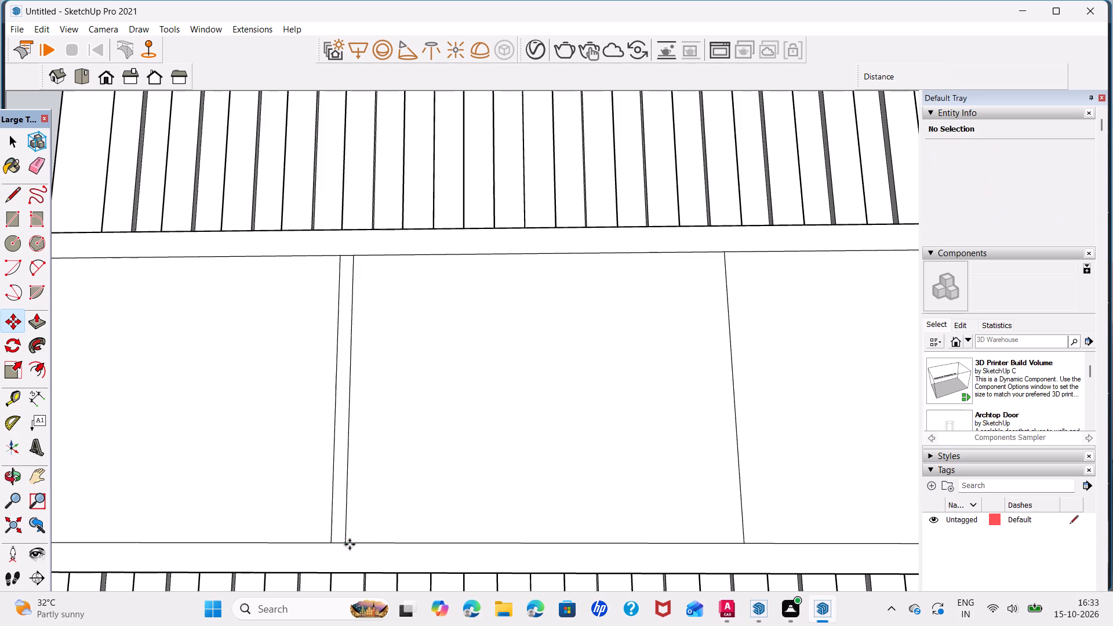
Copy the three edges of the offset divider line 1" back across the original, away from the shelf end.
key("space")
left_click(346, 536)
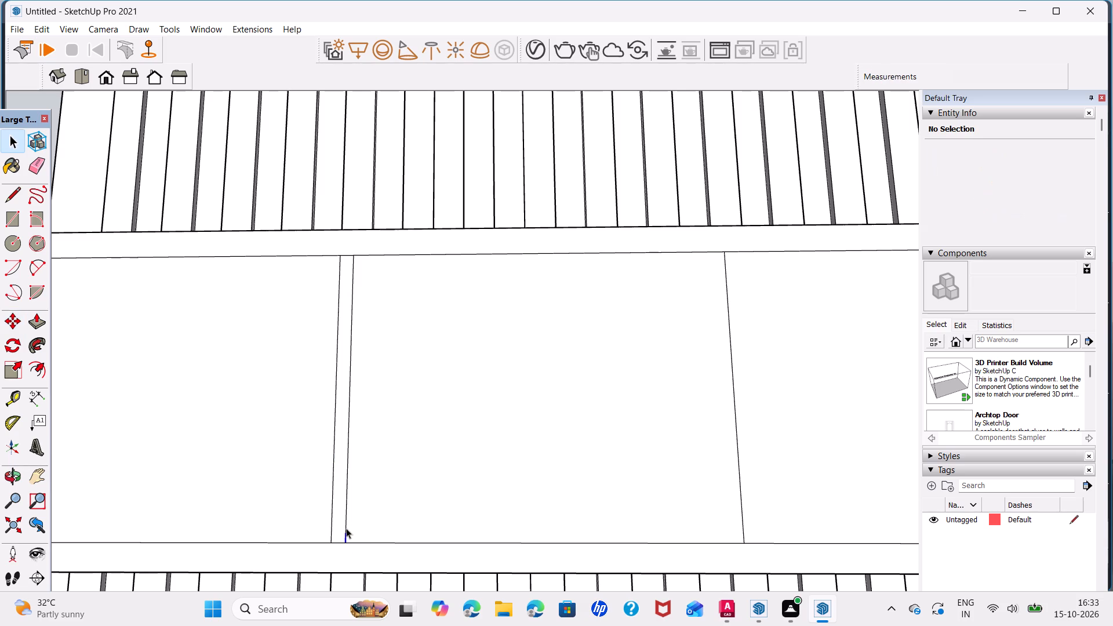
left_click(345, 523)
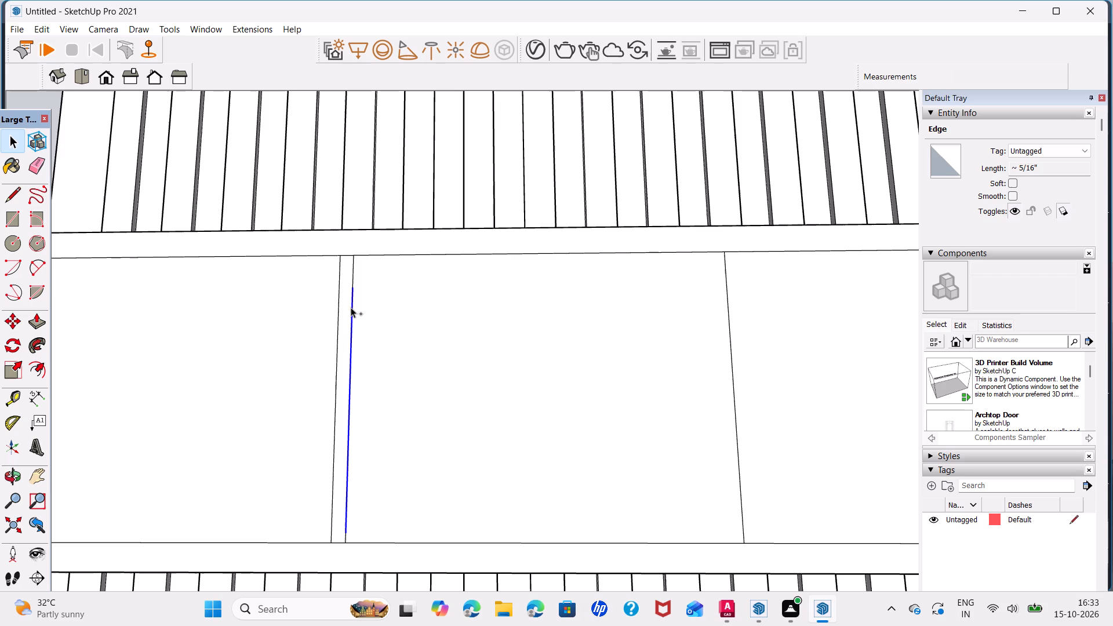
left_click(352, 268, "ctrl")
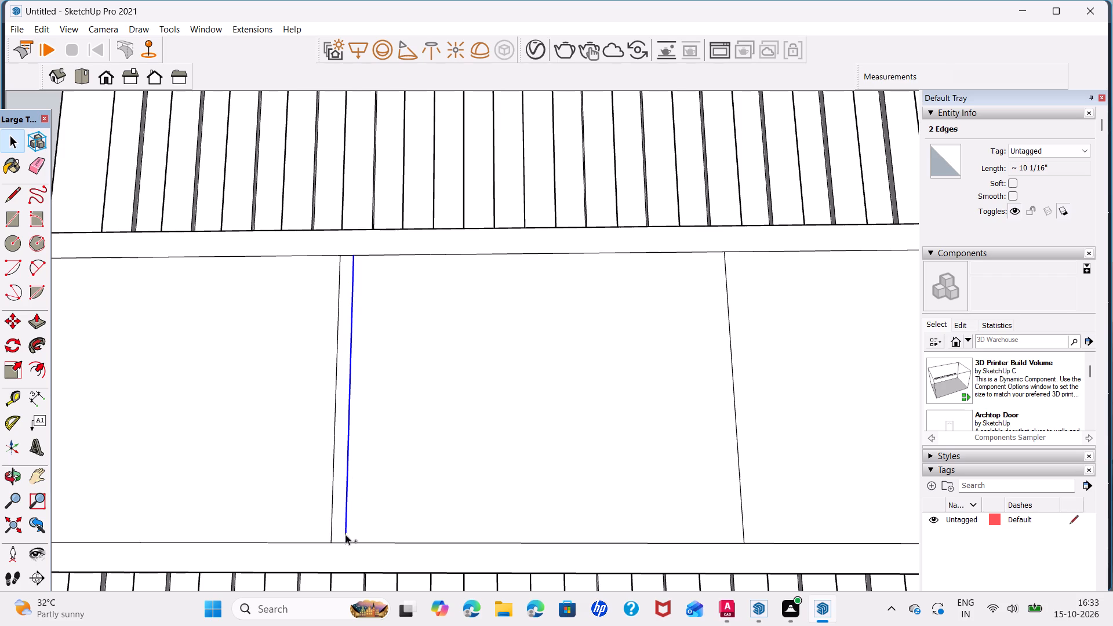
left_click(345, 536, "ctrl")
key("m")
left_click(341, 541)
key("1")
key("Return")
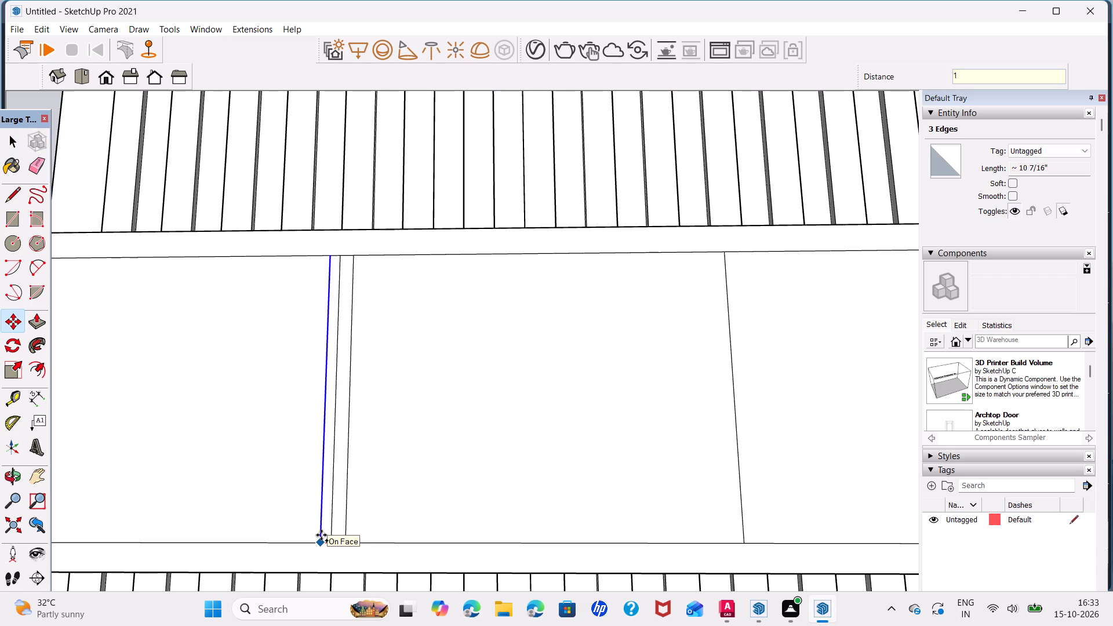
Delete the three centre-line edges between the two offset edges of the divider farthest from the shelf.
key("space")
left_click(331, 522)
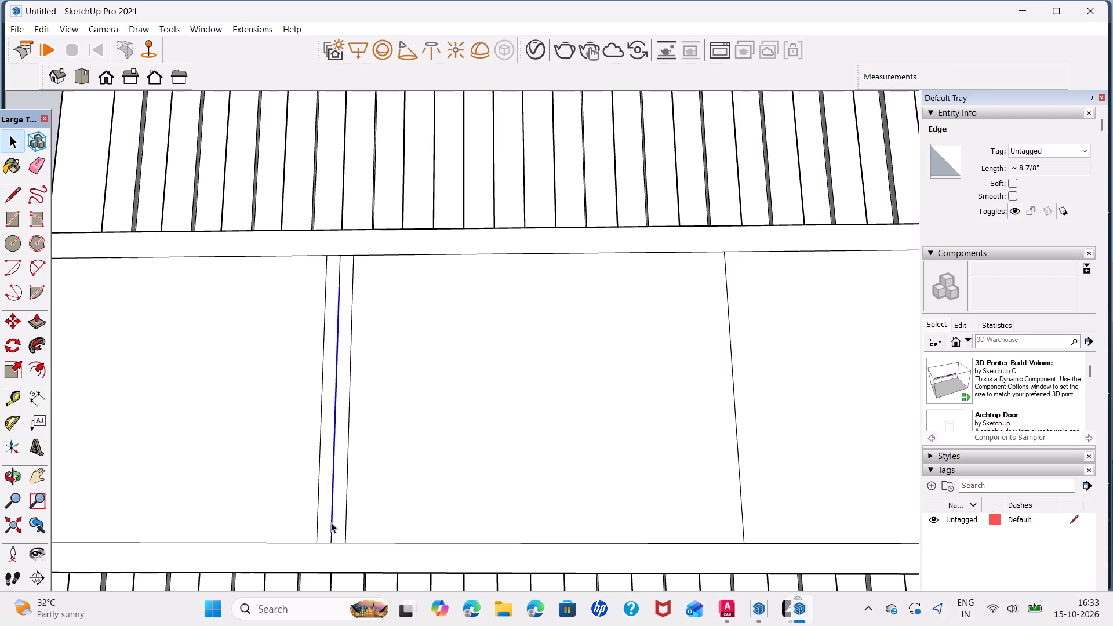
key("Delete")
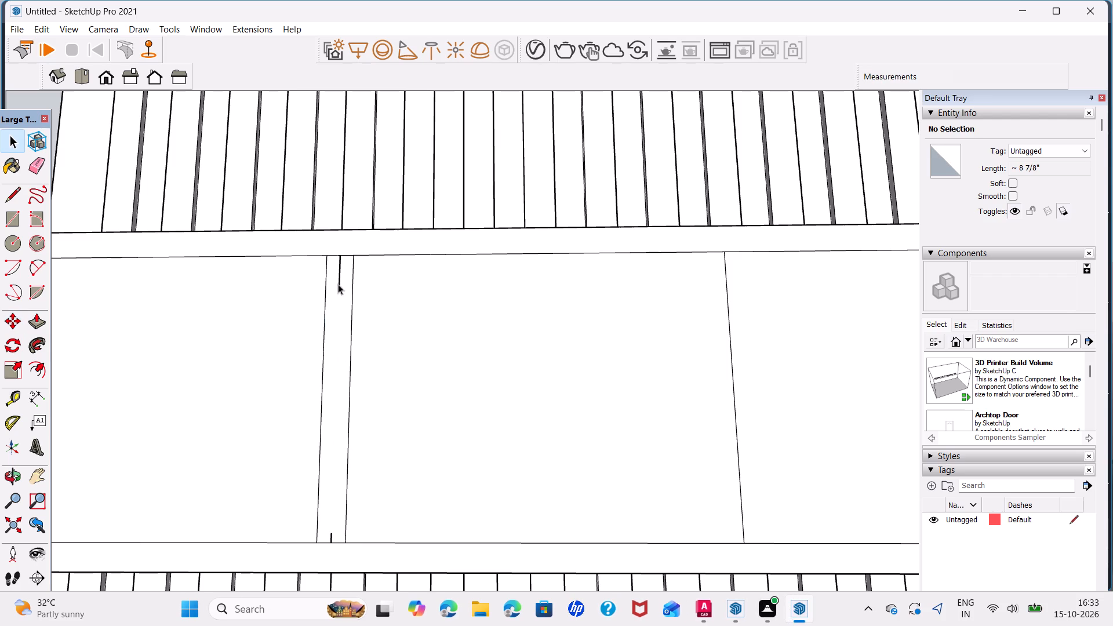
left_click(338, 284)
key("Delete")
left_click(330, 538)
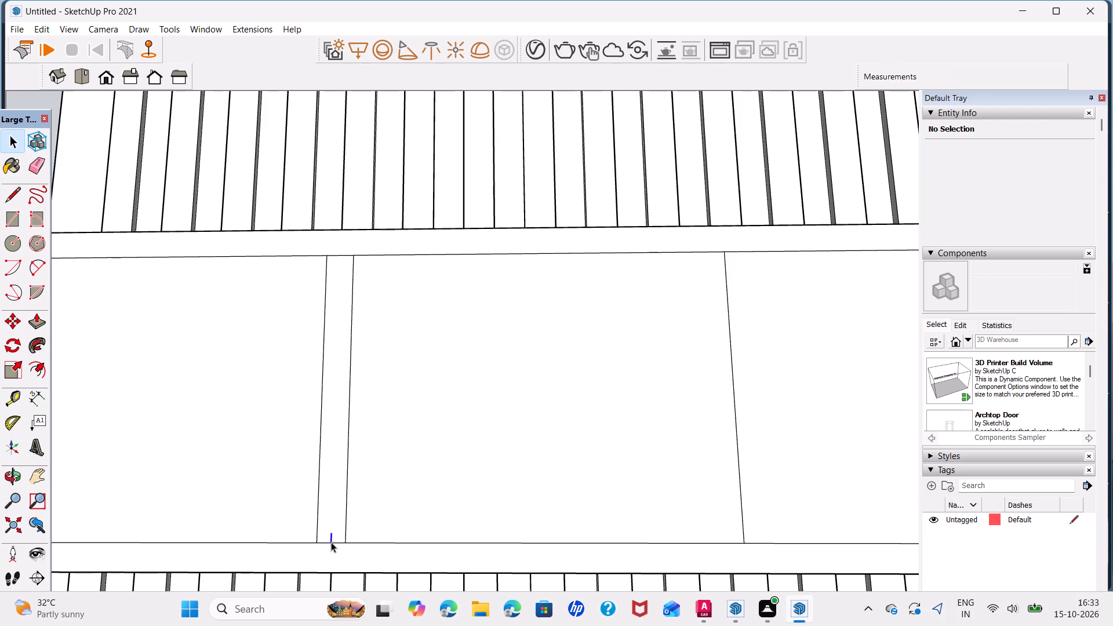
key("Delete")
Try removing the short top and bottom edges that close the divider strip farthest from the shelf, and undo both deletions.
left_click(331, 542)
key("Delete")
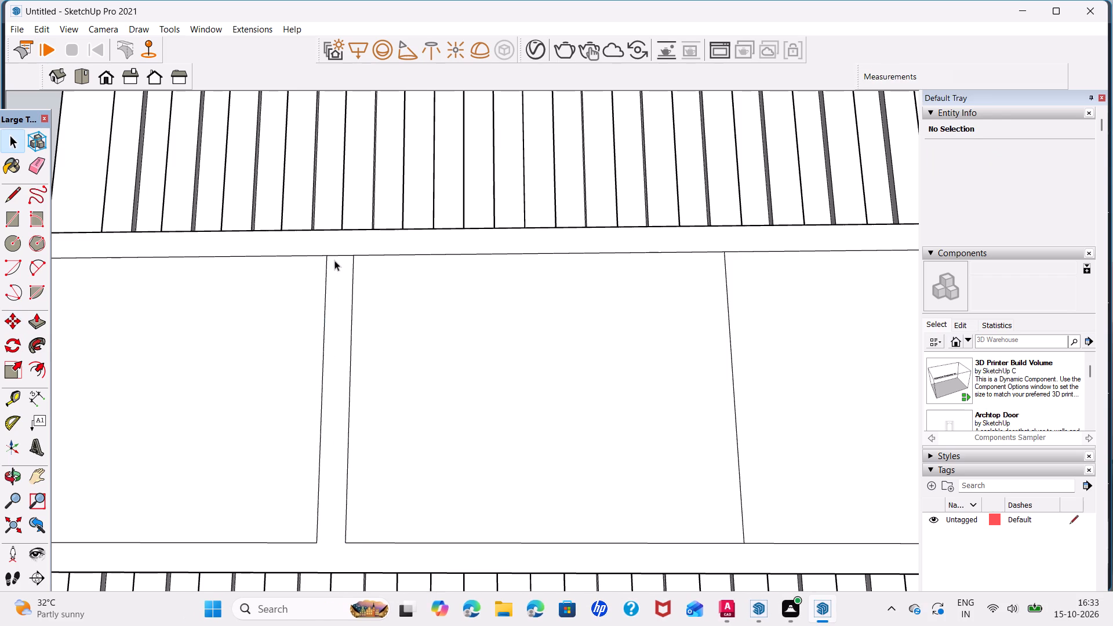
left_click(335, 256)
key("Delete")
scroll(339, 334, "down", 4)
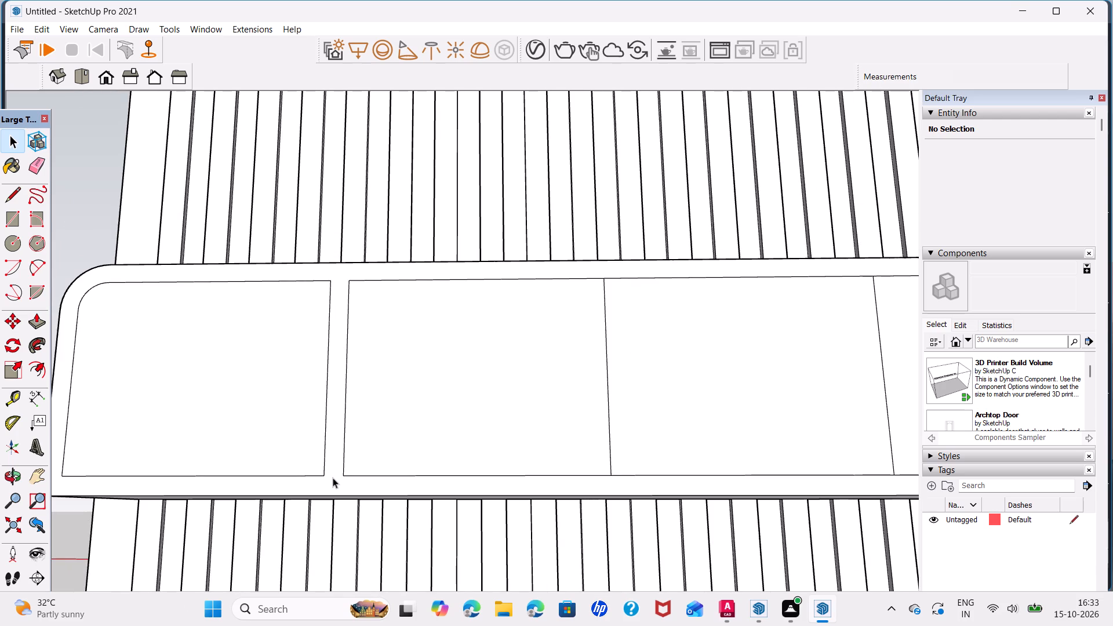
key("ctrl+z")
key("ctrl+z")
Copy the farthest divider's strip face onto the other three divider lines, centred on each at about 1' 2 3/16" spacing.
left_click(339, 438)
scroll(336, 475, "up", 2)
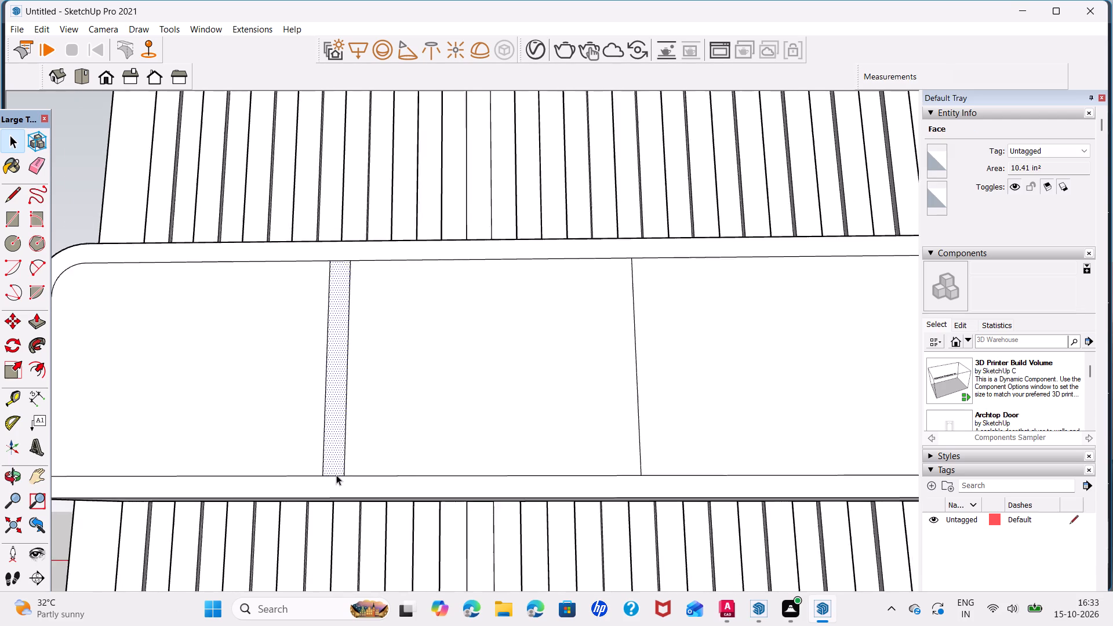
scroll(336, 475, "up", 2)
key("m")
left_click(332, 474)
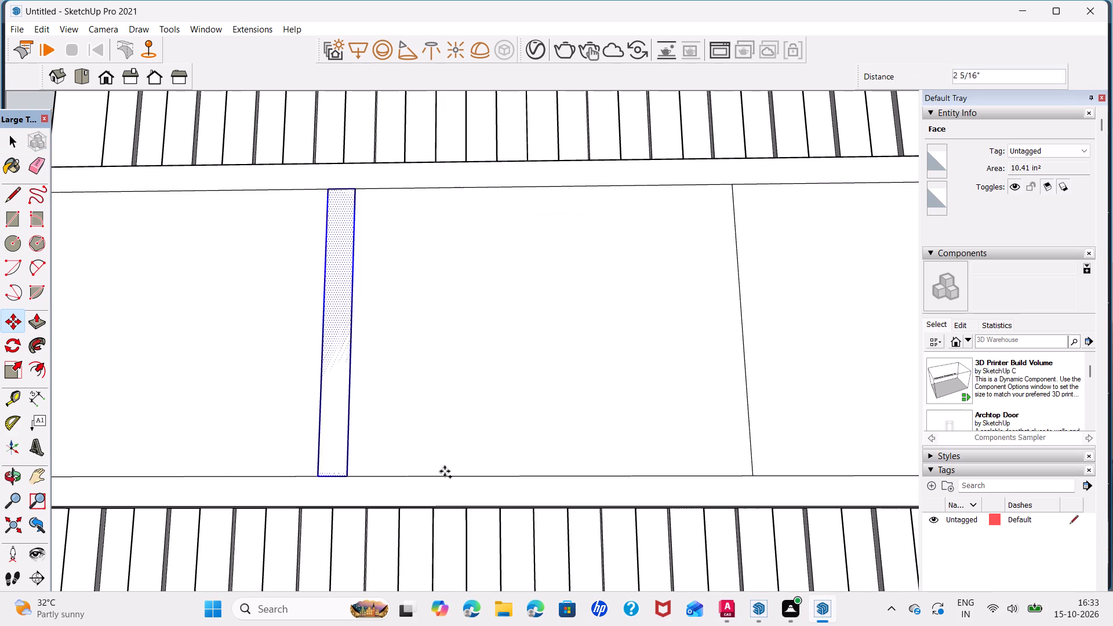
left_click(749, 474)
left_click(751, 475)
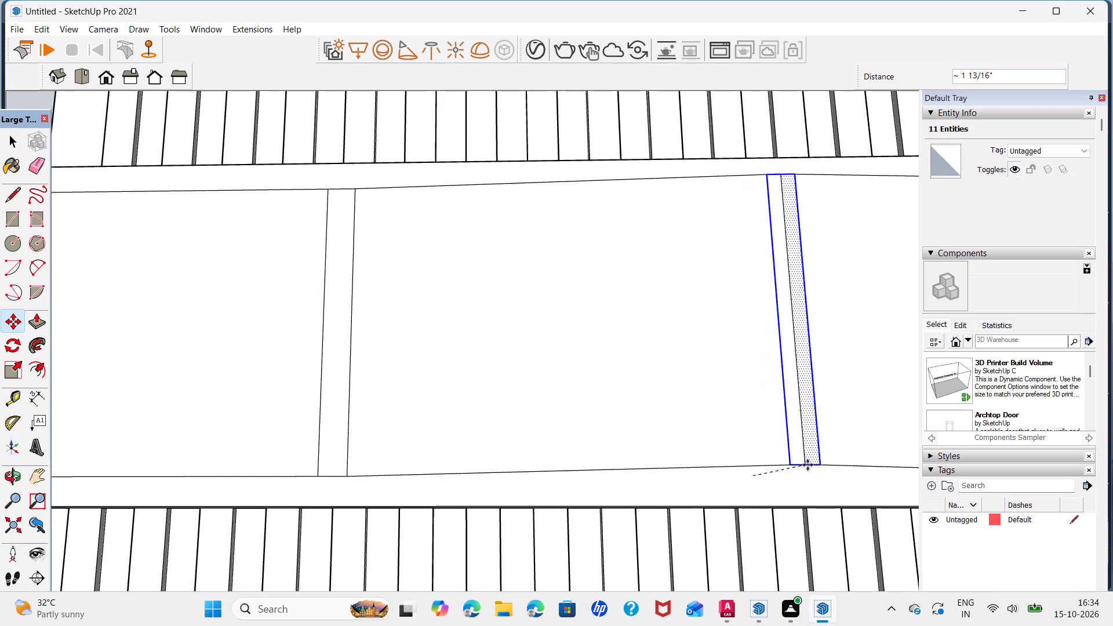
scroll(789, 467, "down", 7)
middle_click_drag(785, 465, 471, 478, "shift")
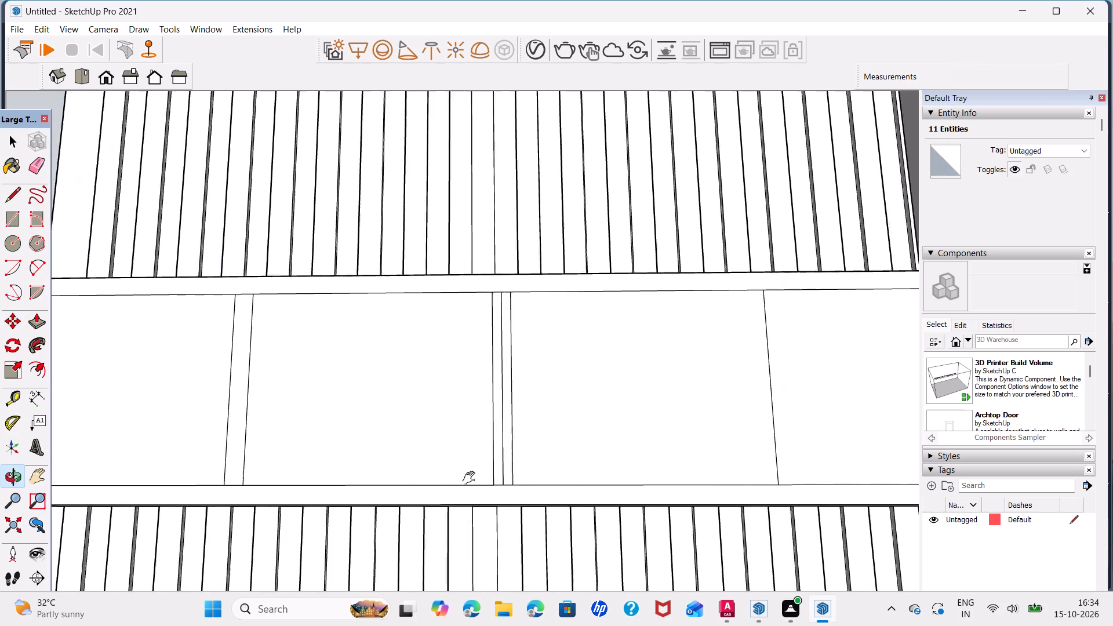
middle_click_drag(471, 478, 221, 457, "shift")
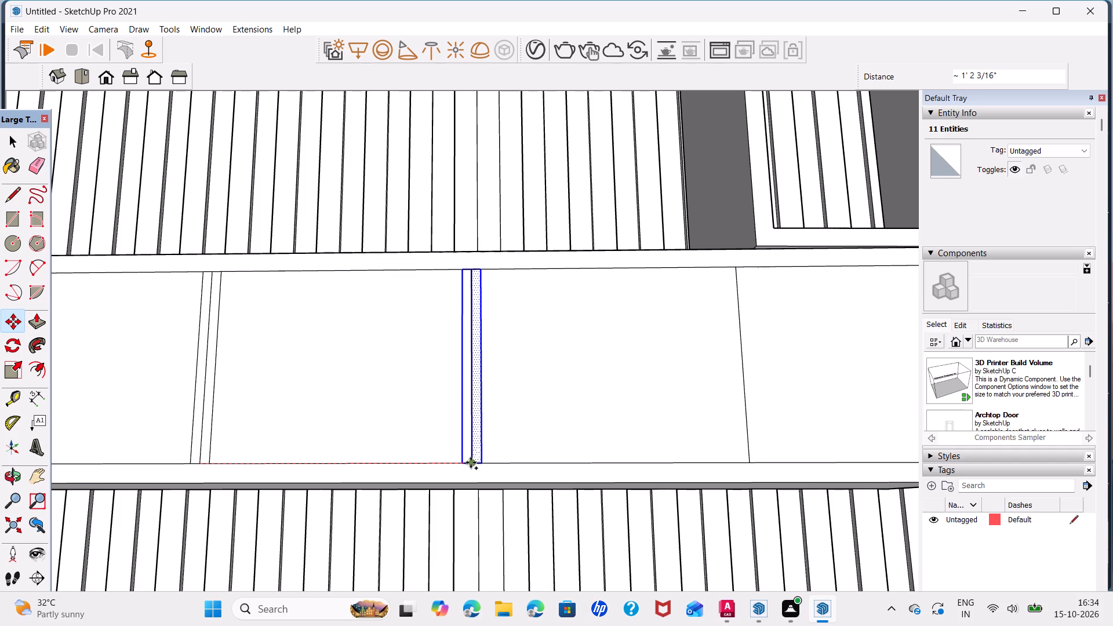
left_click(471, 463)
left_click(472, 463)
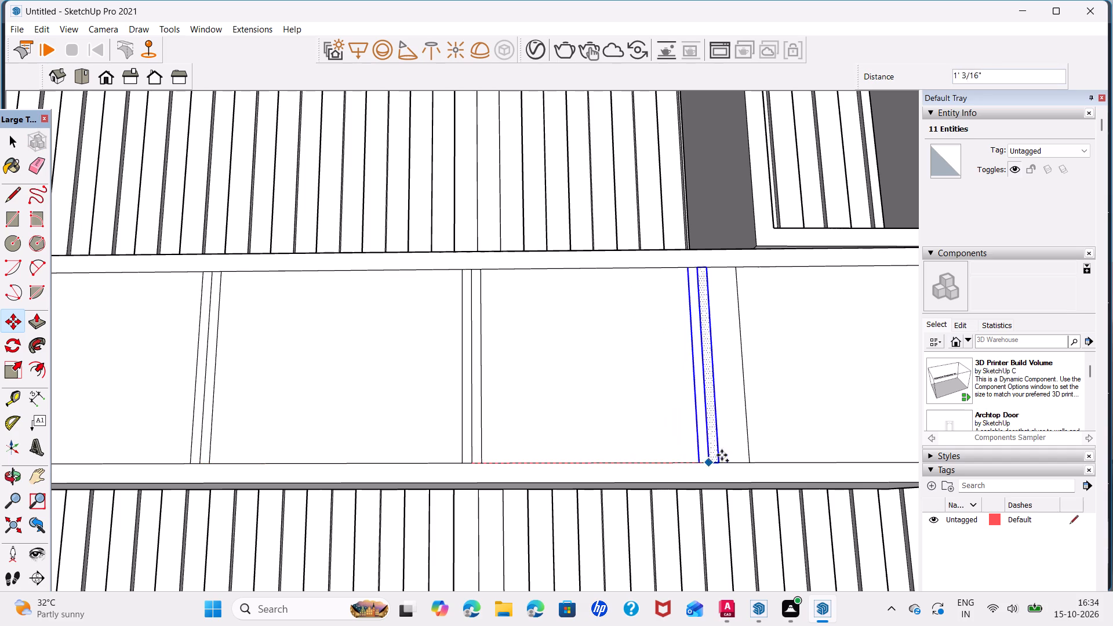
left_click(743, 459)
key("space")
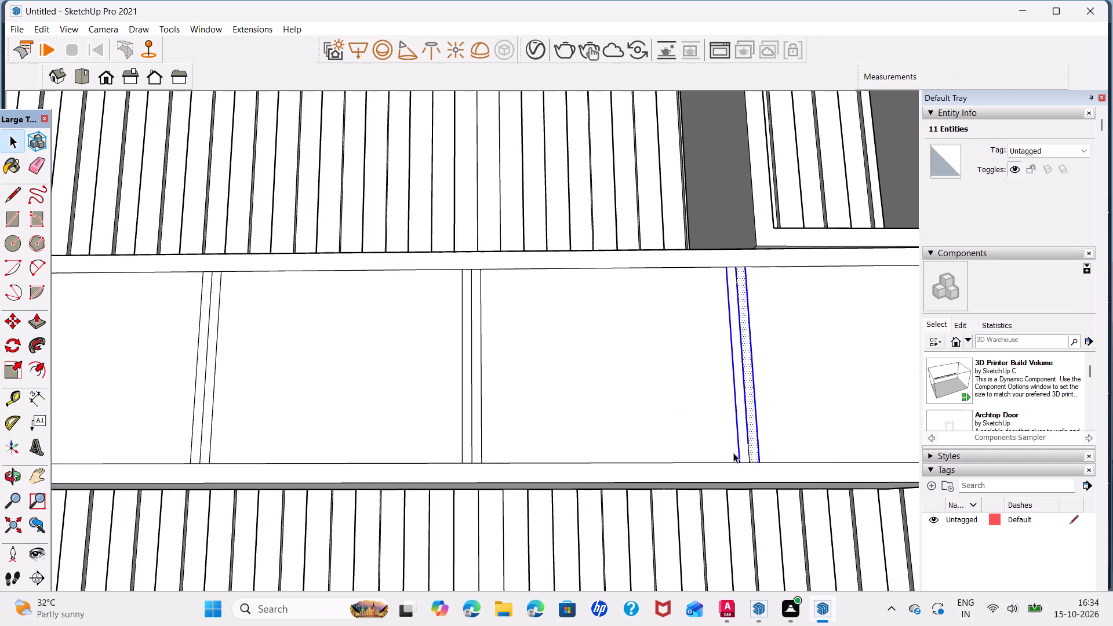
Delete the long middle edge of the centre line in the divider strip nearest the shelf, plus a short piece near its bottom.
scroll(733, 452, "down", 6)
middle_click_drag(739, 428, 584, 446)
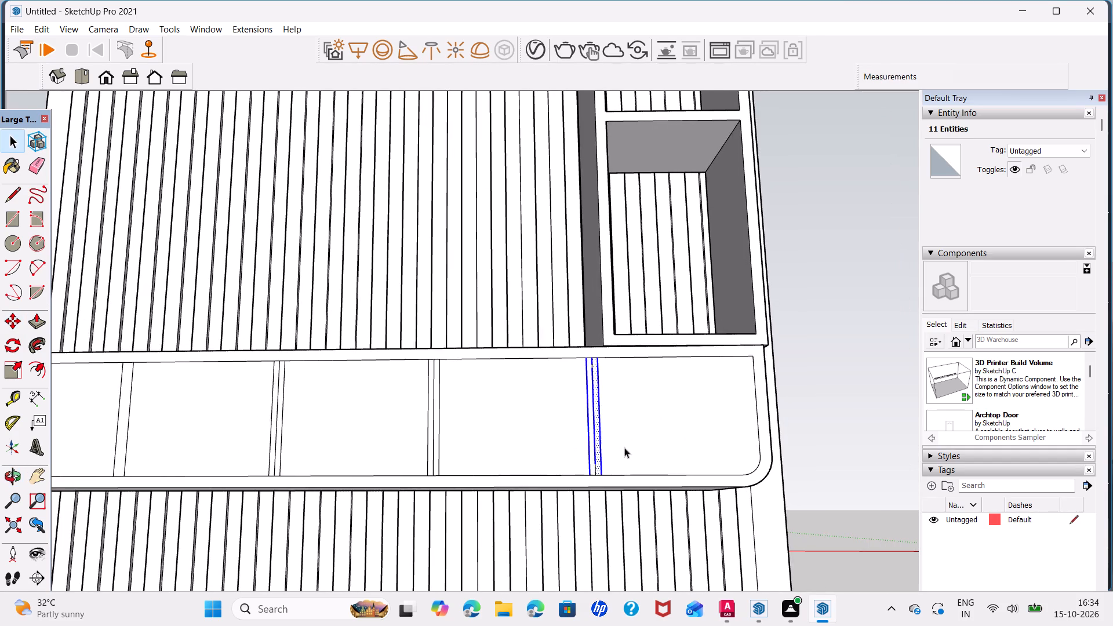
scroll(605, 446, "up", 5)
left_click(587, 460)
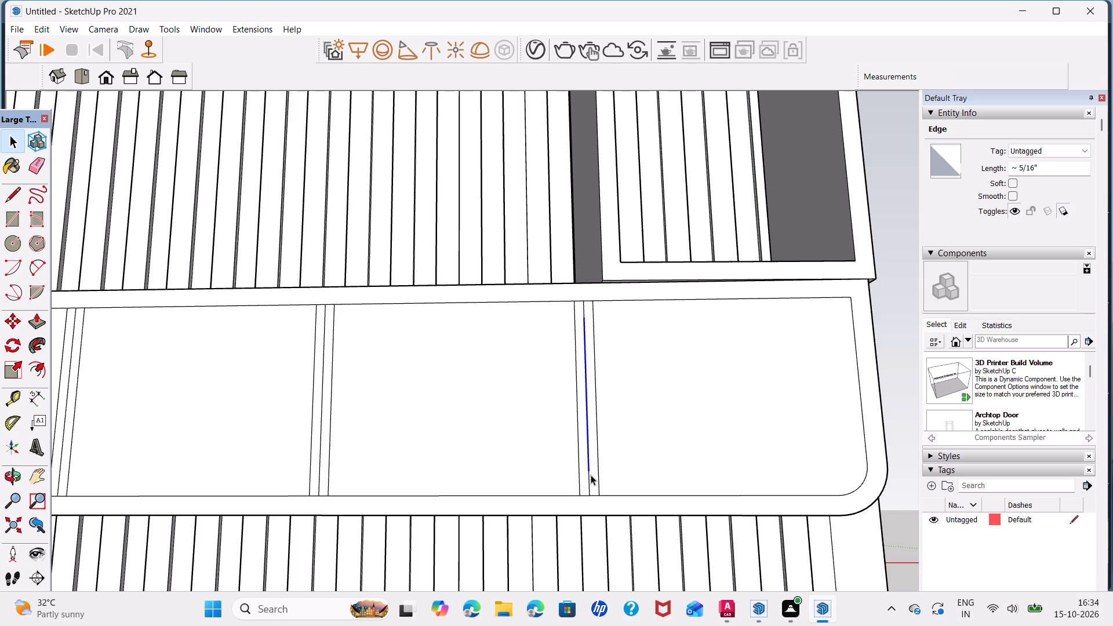
key("Delete")
left_click(587, 485)
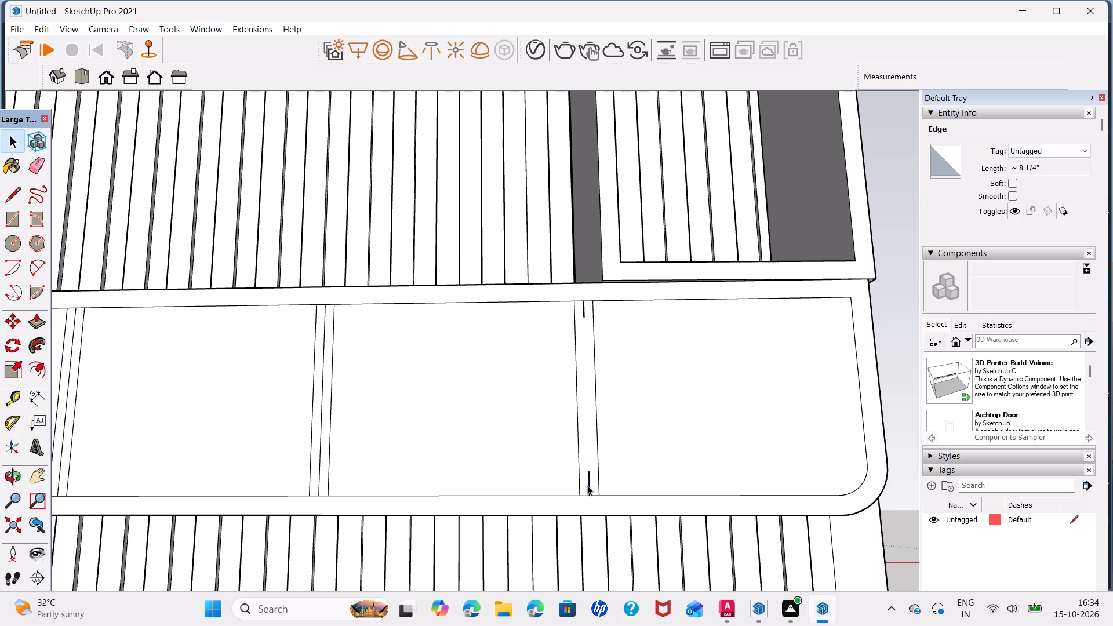
key("Delete")
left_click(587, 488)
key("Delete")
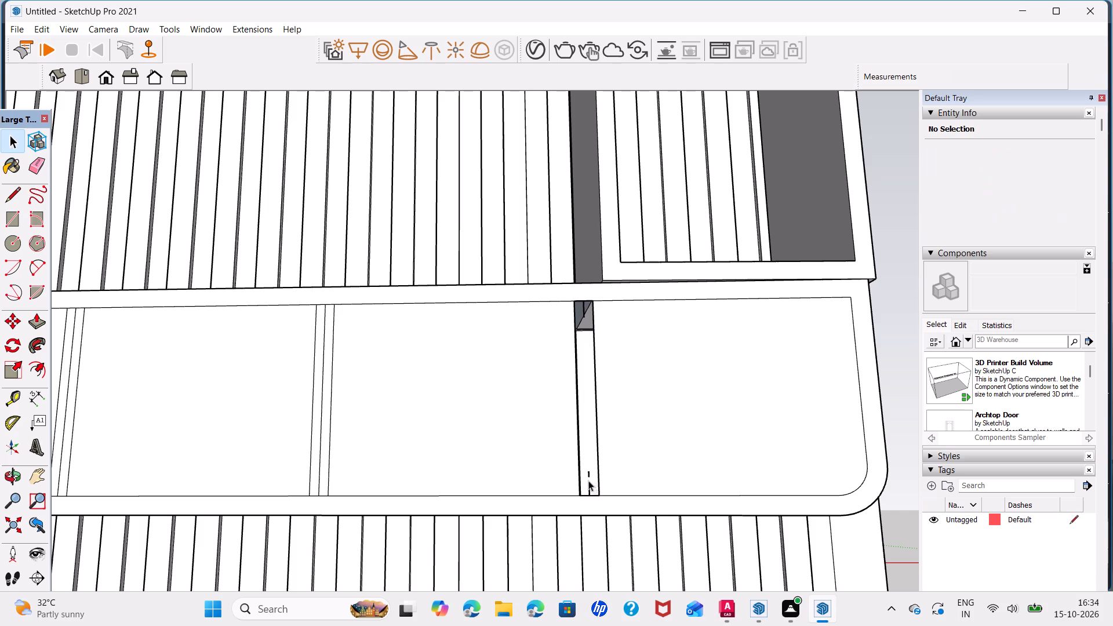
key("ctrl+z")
Delete the remaining short centre-line pieces at the bottom and top of the divider strip nearest the shelf.
left_click(588, 479)
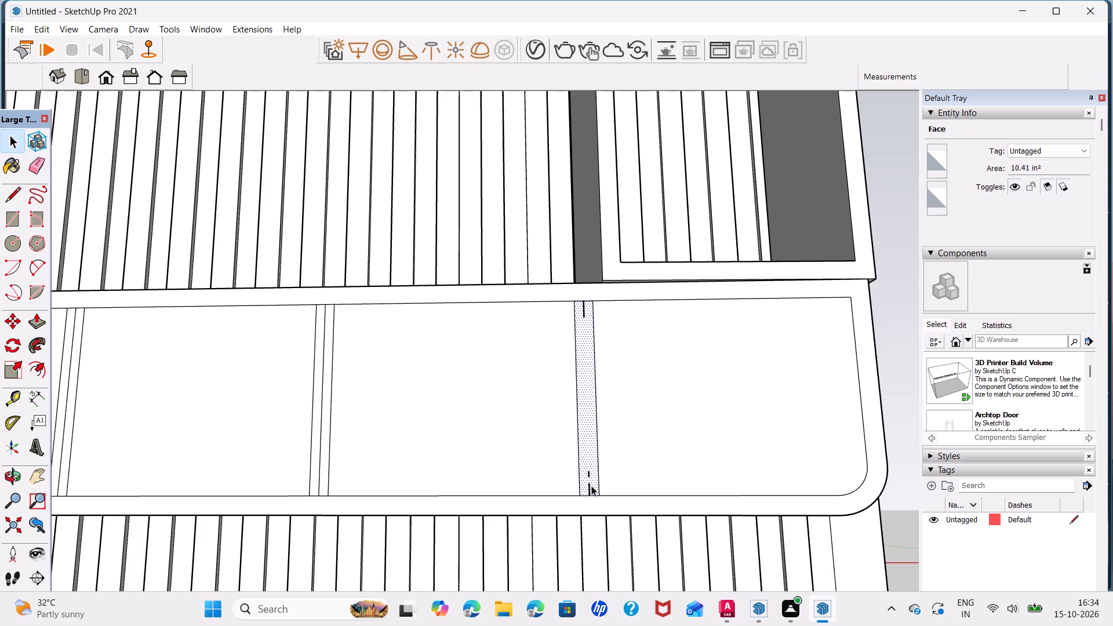
left_click(591, 486)
key("Delete")
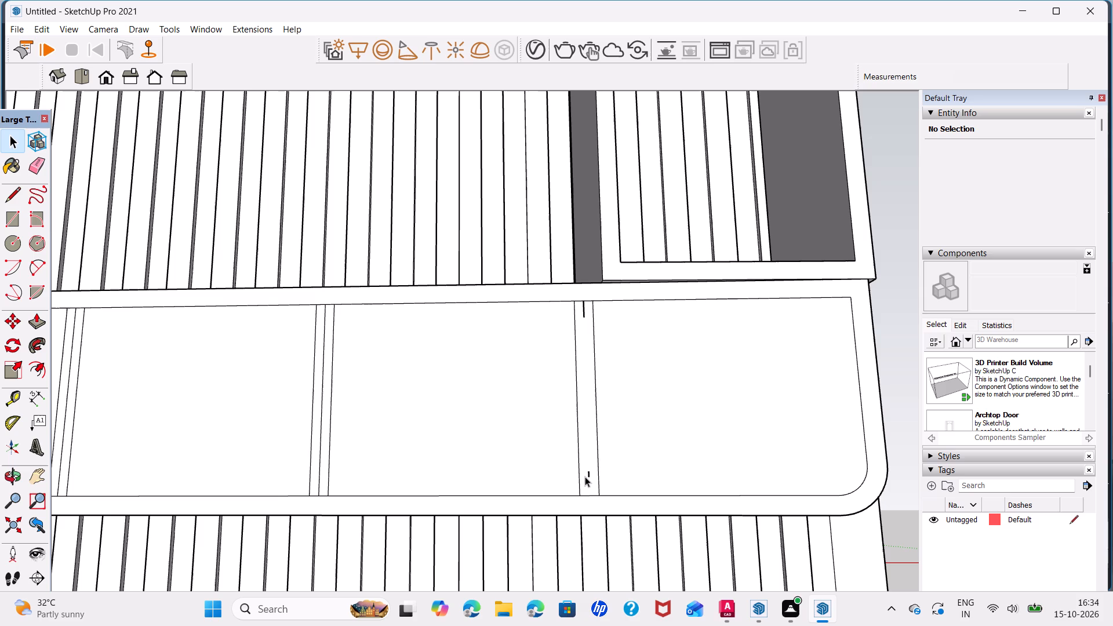
left_click(587, 475)
key("Delete")
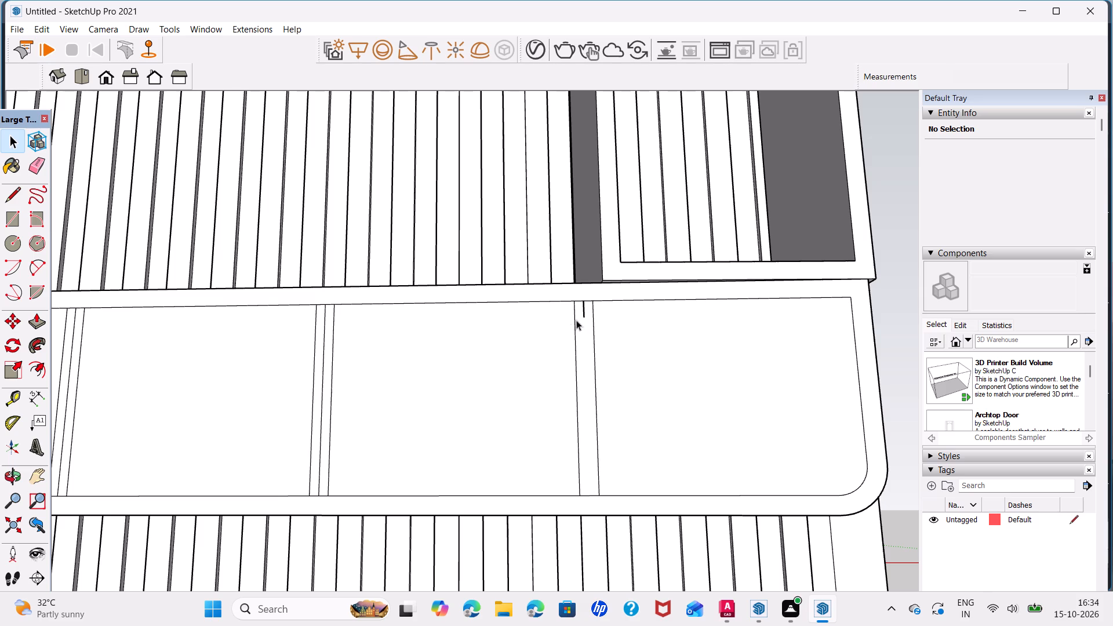
left_click(581, 312)
left_click(584, 310)
key("Delete")
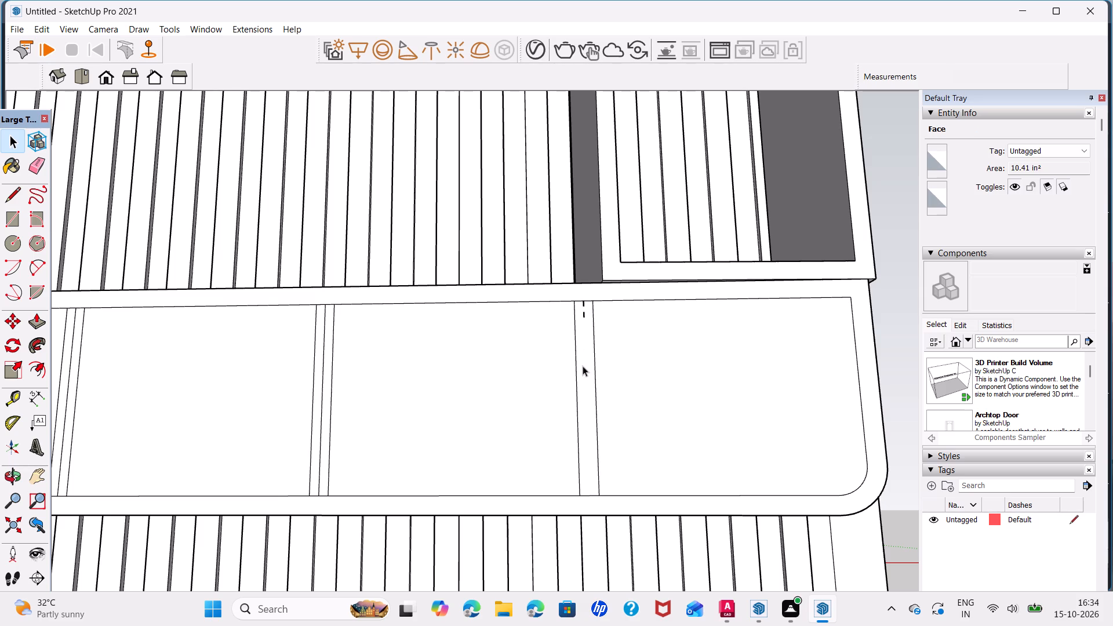
left_click(583, 301)
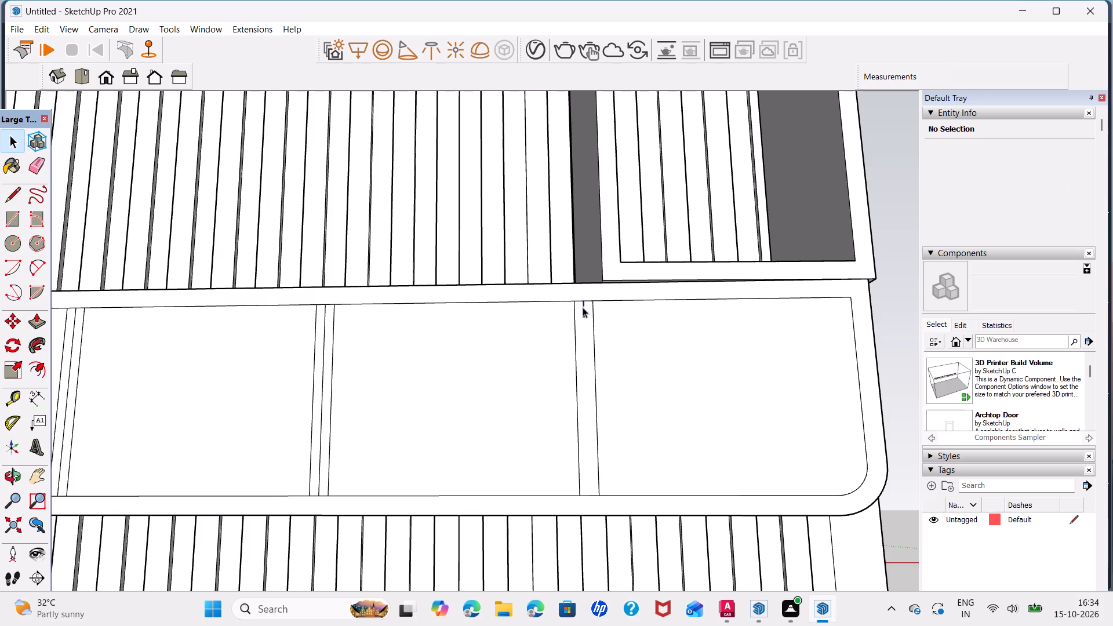
key("Delete")
left_click(584, 315)
key("Delete")
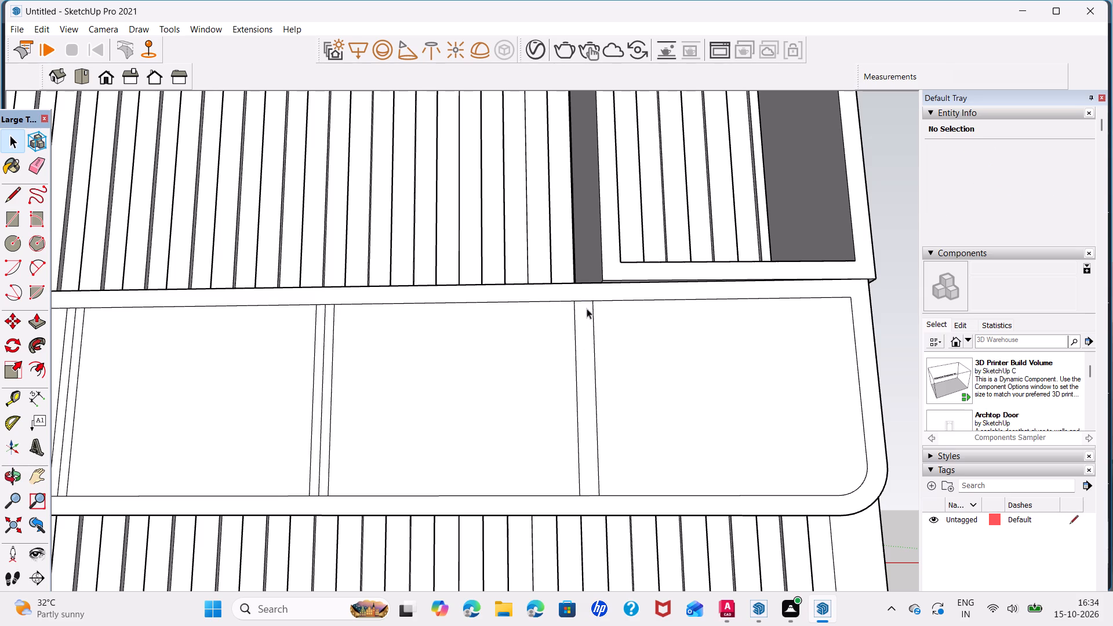
Delete the short top and bottom edges closing the divider strip nearest the shelf, merging it with the cabinet frame.
left_click(584, 301)
key("Delete")
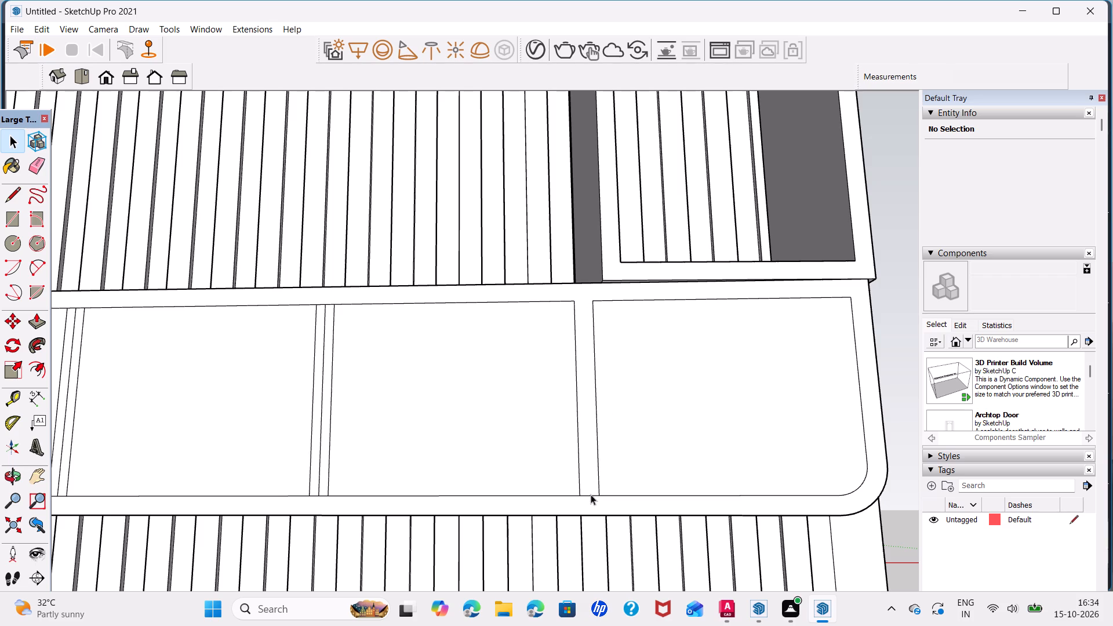
left_click(591, 494)
key("Delete")
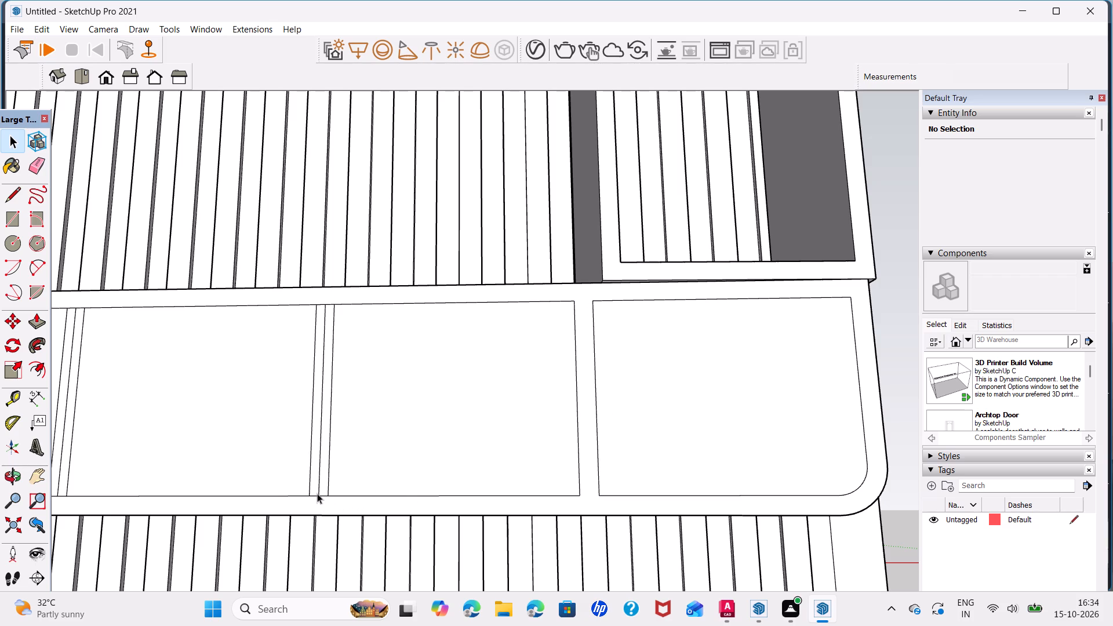
Delete all centre-line pieces and the short top and bottom closing edges of the divider strip second nearest the shelf.
left_click(317, 493)
key("Delete")
left_click(322, 495)
key("Delete")
left_click(319, 481)
key("Delete")
left_click(322, 407)
key("Delete")
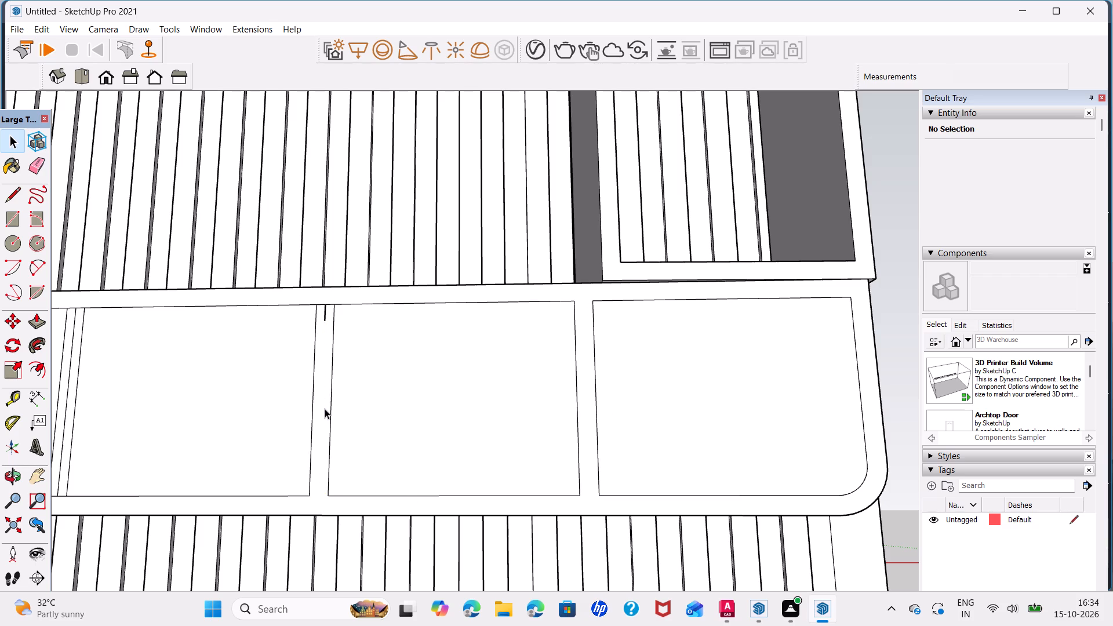
left_click(324, 312)
key("Delete")
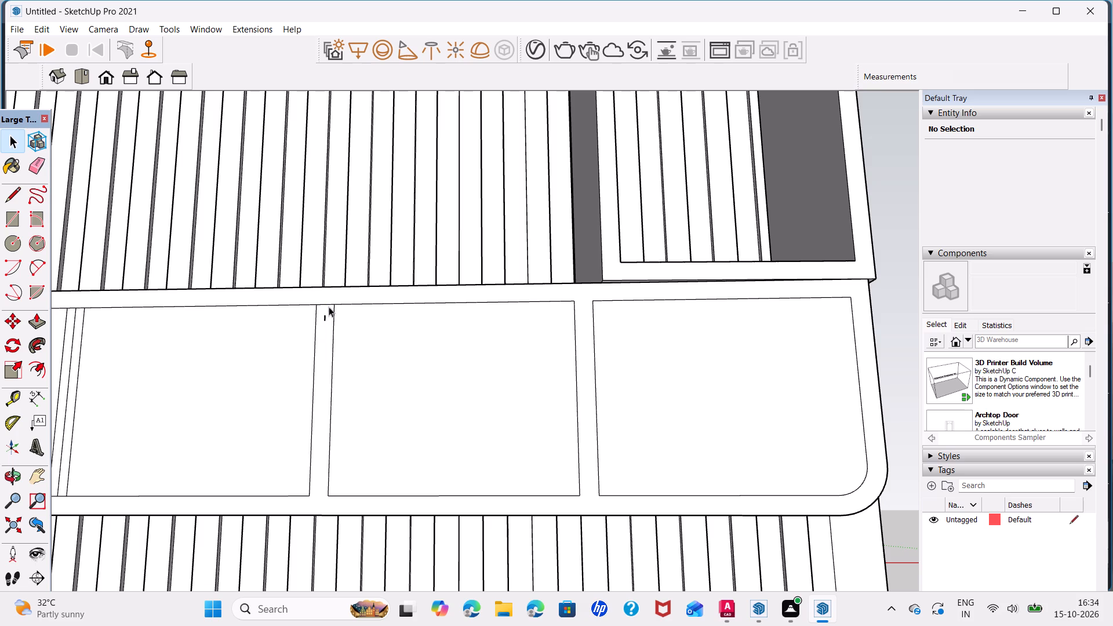
left_click(327, 305)
key("Delete")
left_click(323, 317)
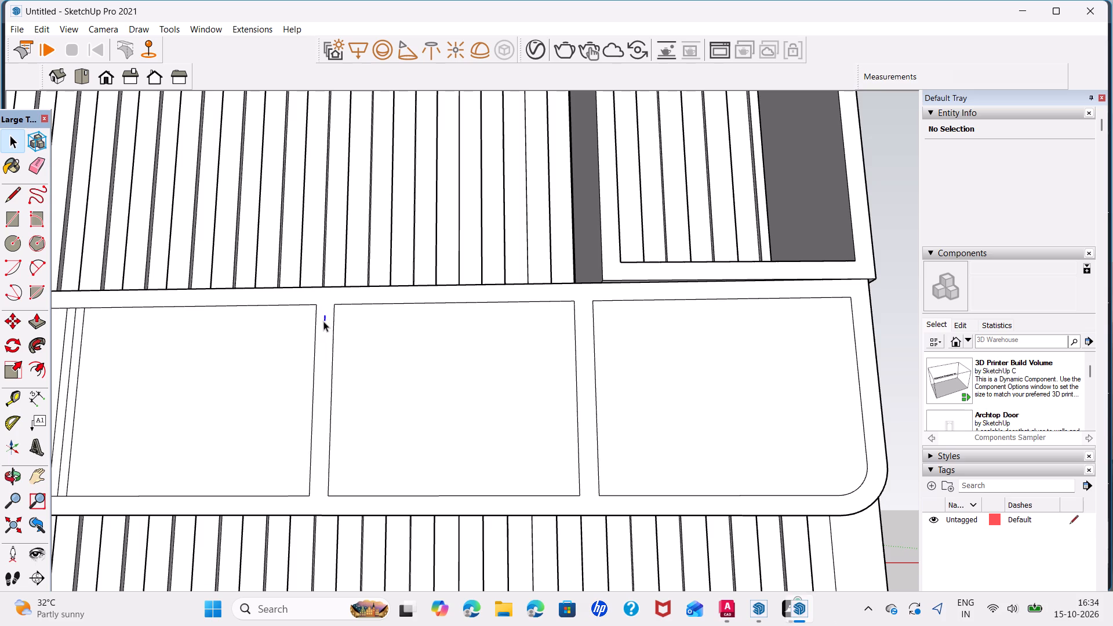
key("Delete")
Delete all centre-line pieces and the short top and bottom closing edges of the divider strip third nearest the shelf.
scroll(368, 379, "down", 2)
middle_click_drag(350, 388, 692, 390, "shift")
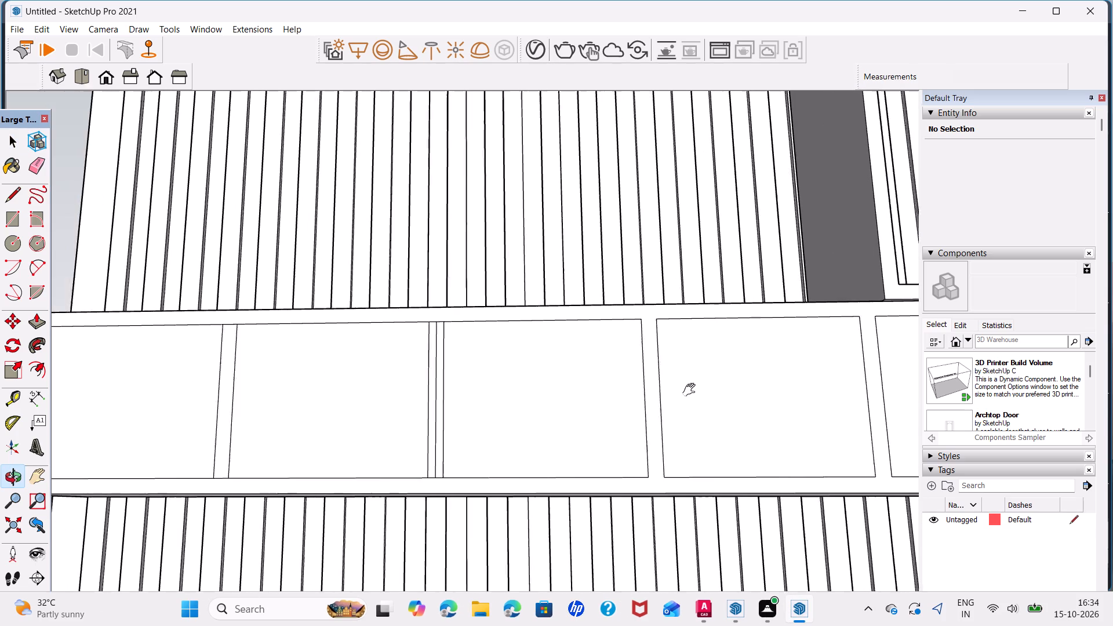
middle_click_drag(692, 390, 696, 390, "shift")
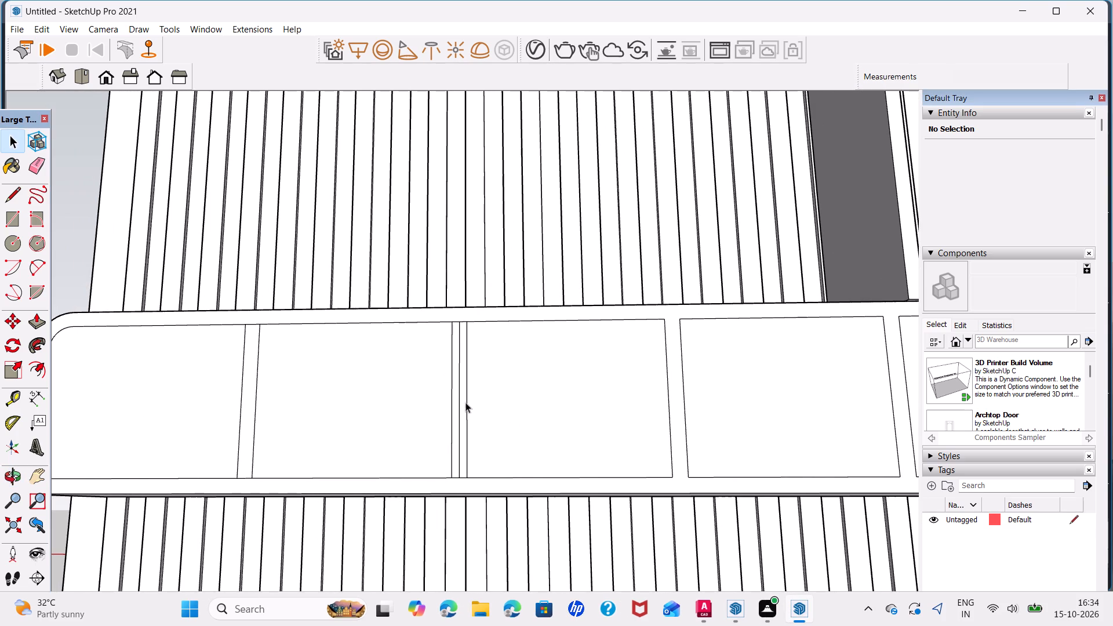
left_click(458, 395)
key("Delete")
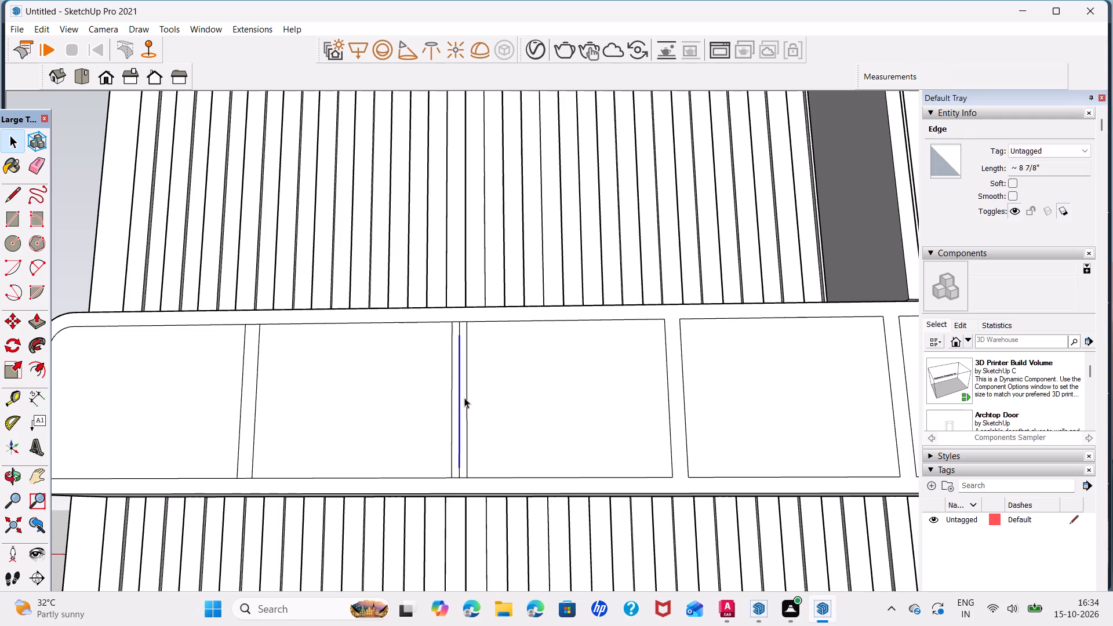
left_click(460, 472)
key("Delete")
left_click(463, 476)
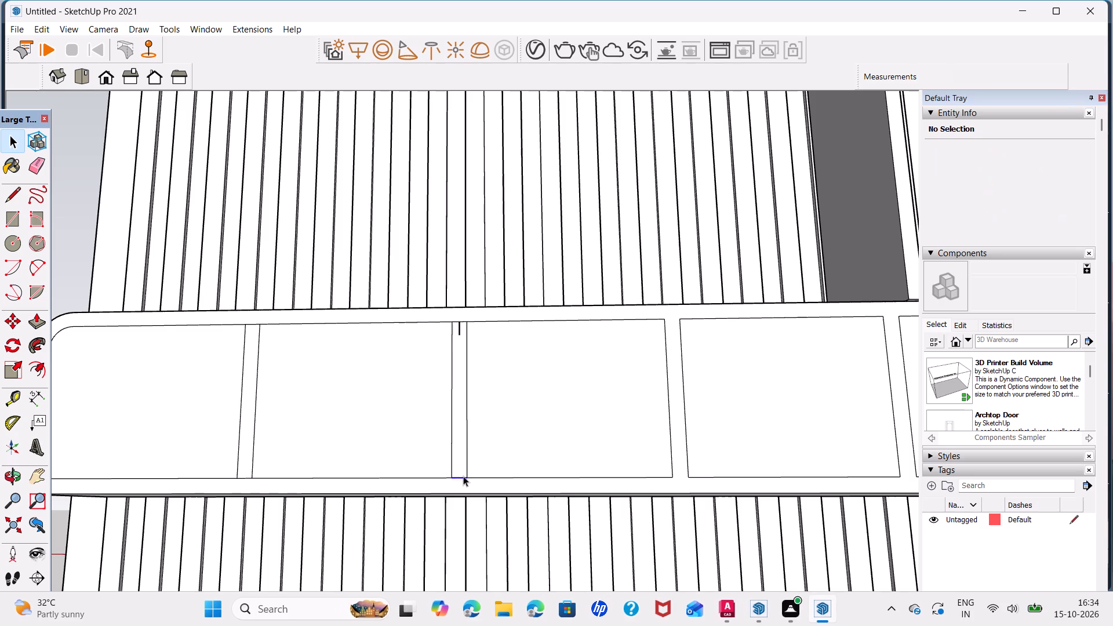
key("Delete")
left_click(455, 319)
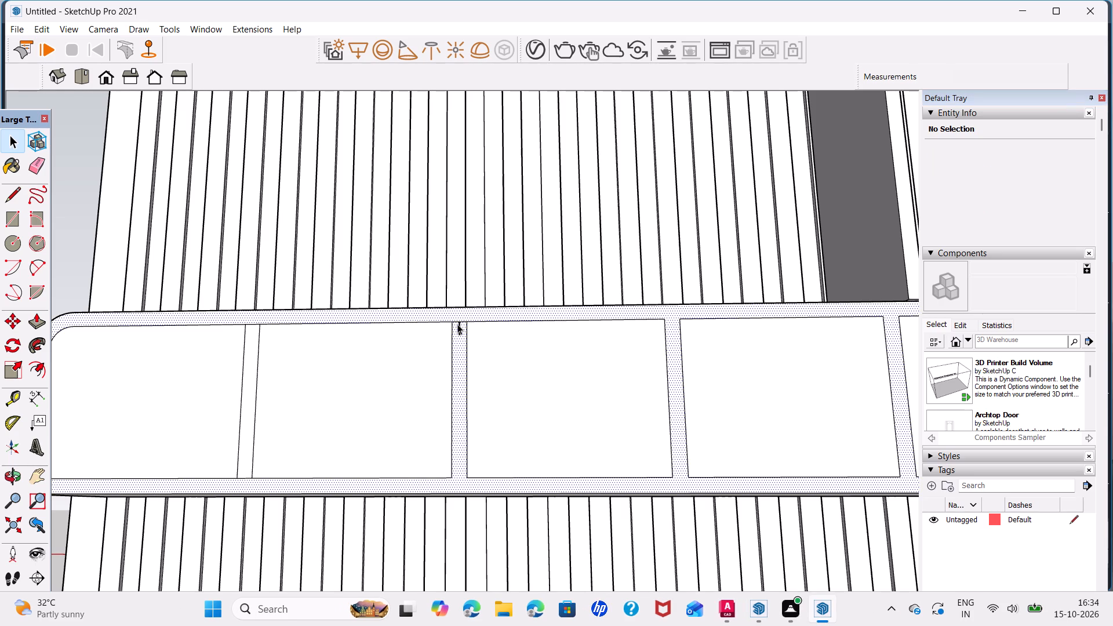
left_click(457, 324)
left_click(460, 326)
key("Delete")
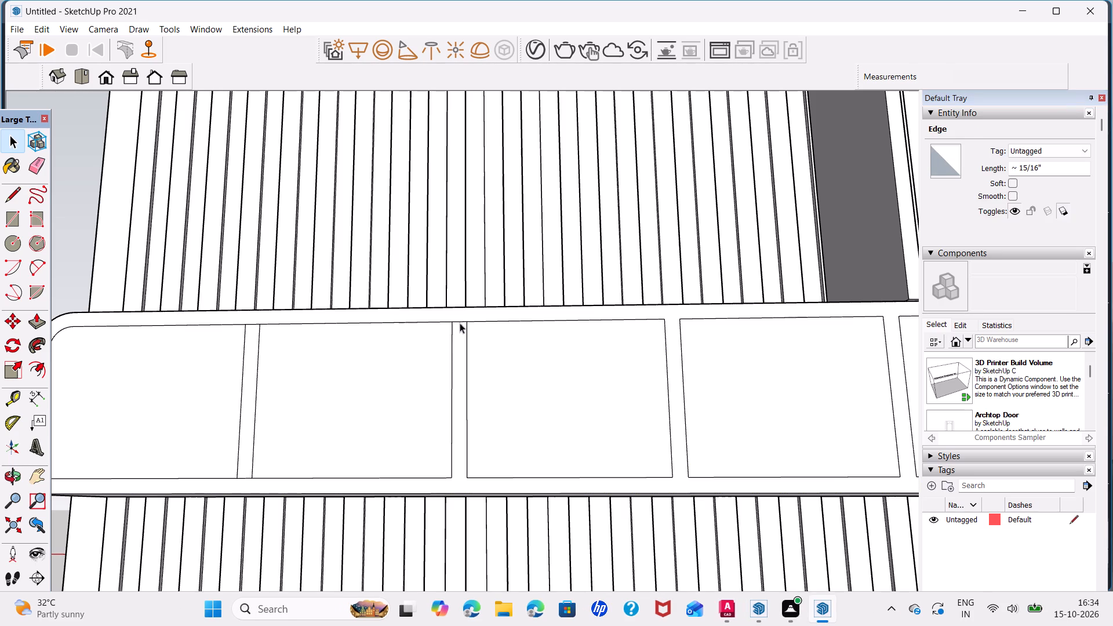
left_click(457, 322)
key("Delete")
left_click(460, 326)
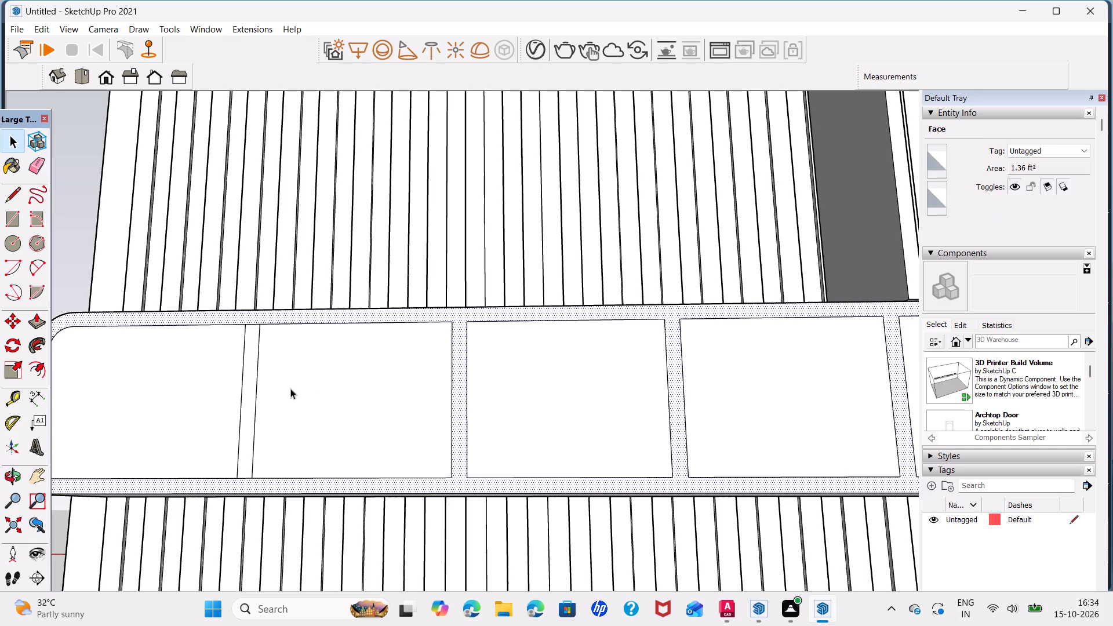
Delete the short bottom and top edges closing the divider strip farthest from the shelf, merging it with the cabinet frame.
left_click(241, 477)
key("Delete")
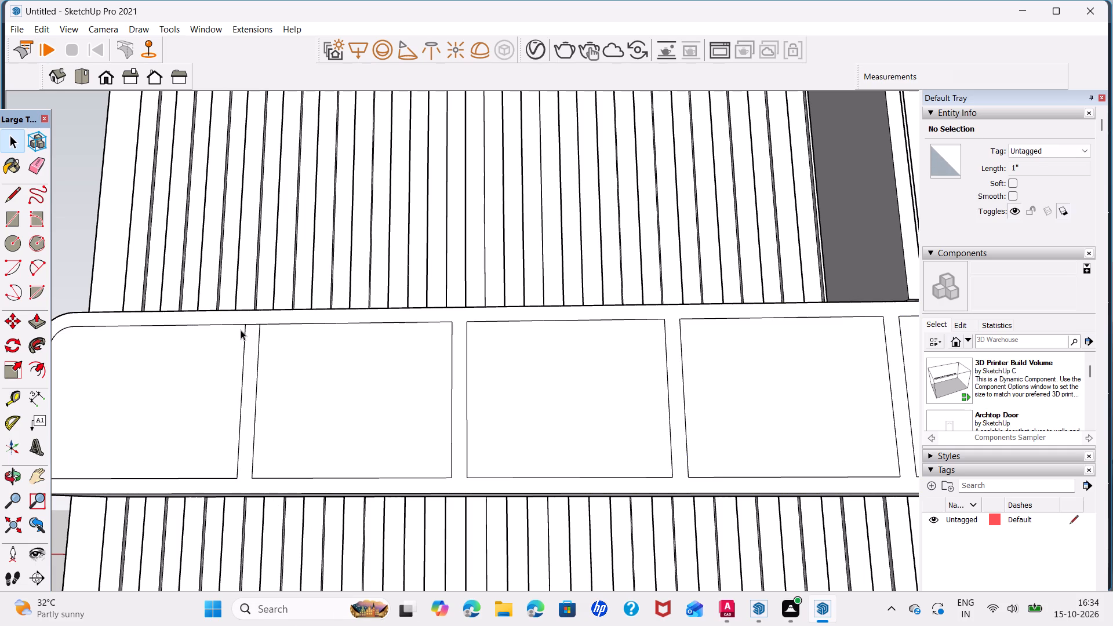
left_click(247, 323)
key("Delete")
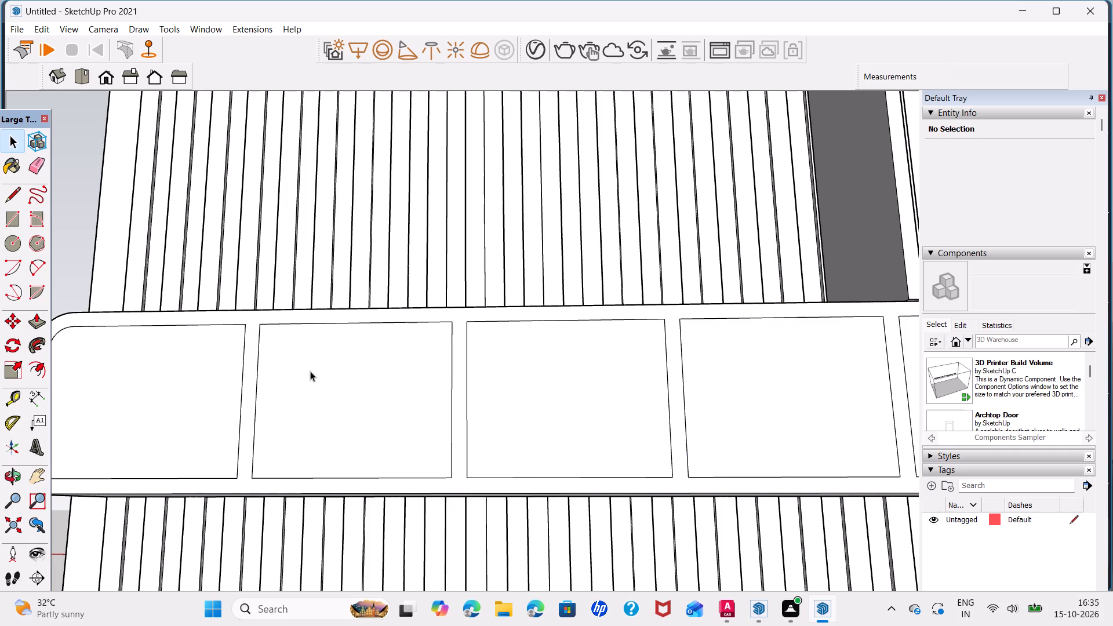
Push the cabinet's rounded end section farthest from the shelf 1' inward with Push/Pull.
left_click(177, 369)
key("p")
left_click(203, 416)
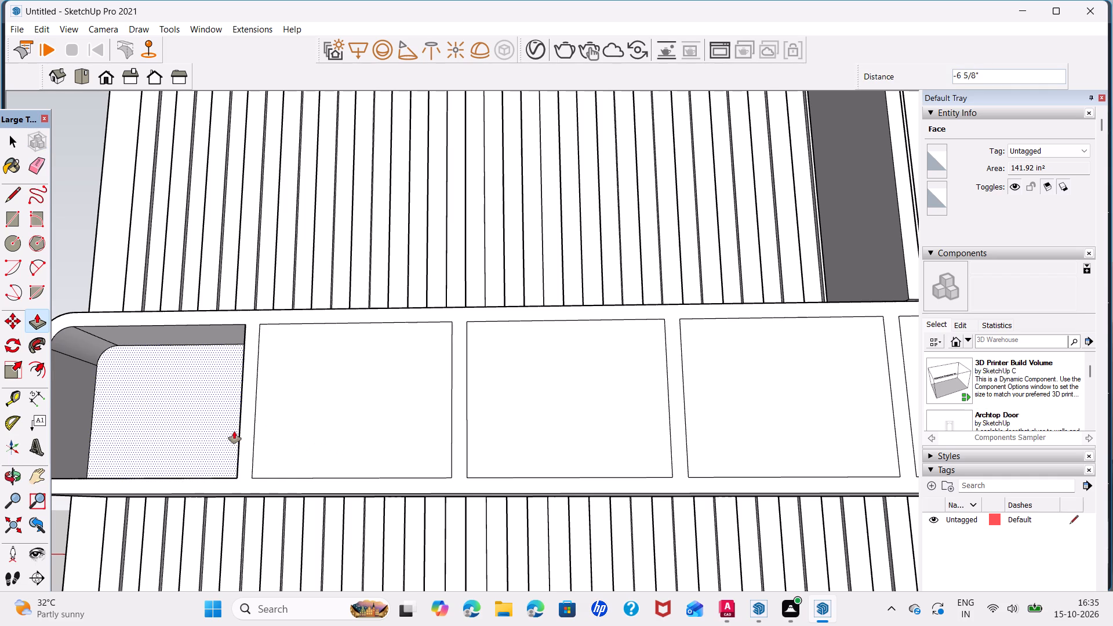
type("1'")
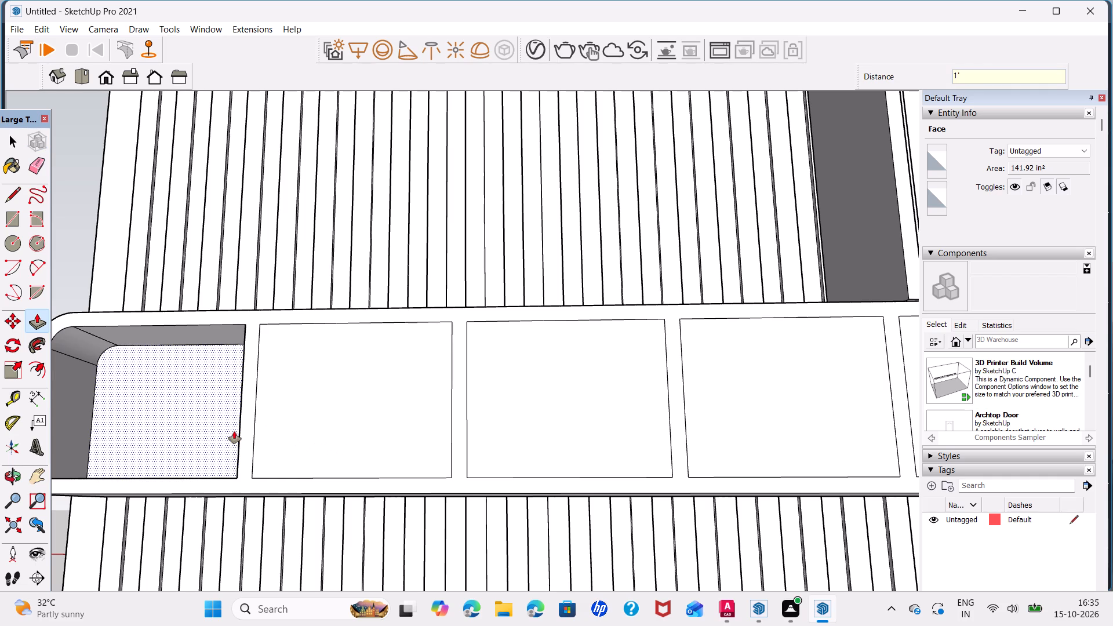
key("Return")
Repeat the same 1' inward push on the other four cabinet sections.
double_click(355, 416)
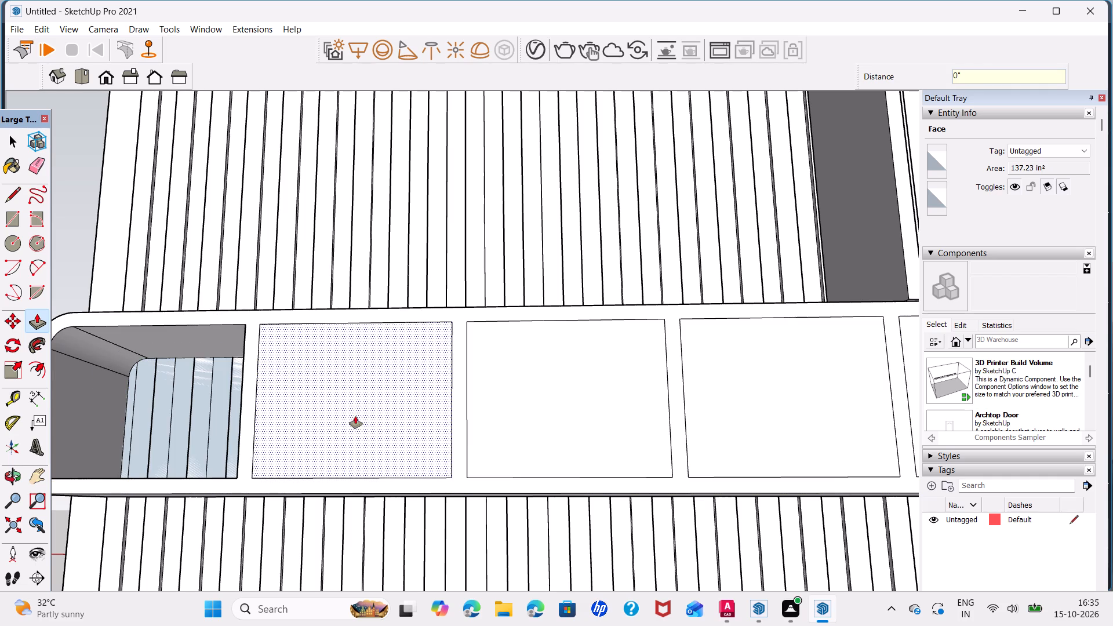
double_click(625, 429)
double_click(827, 431)
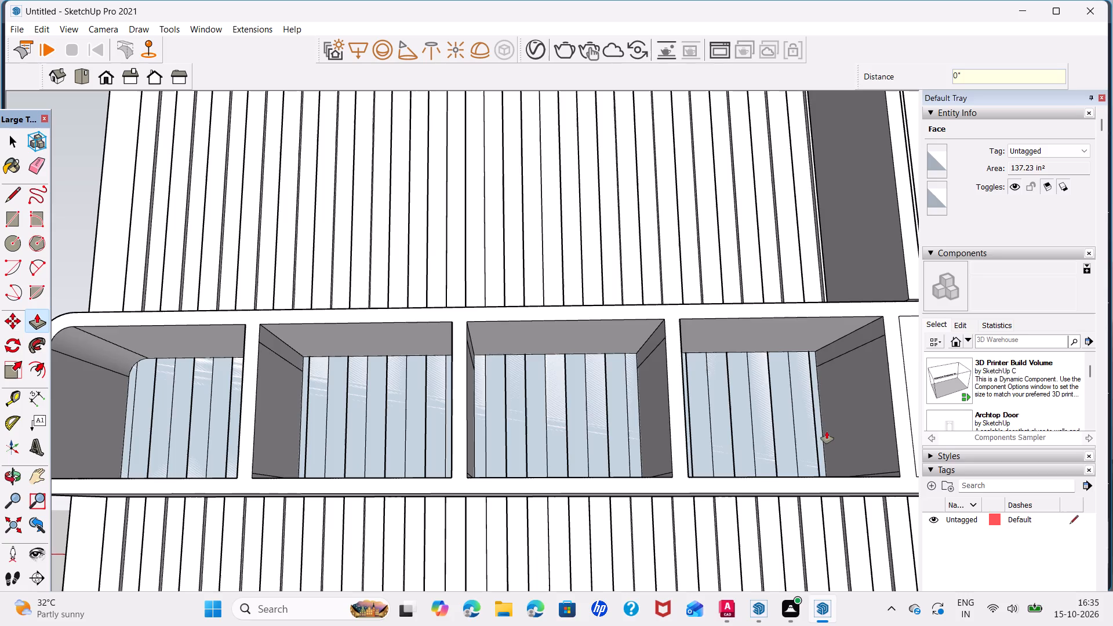
scroll(806, 417, "down", 4)
middle_click_drag(806, 417, 668, 436, "shift")
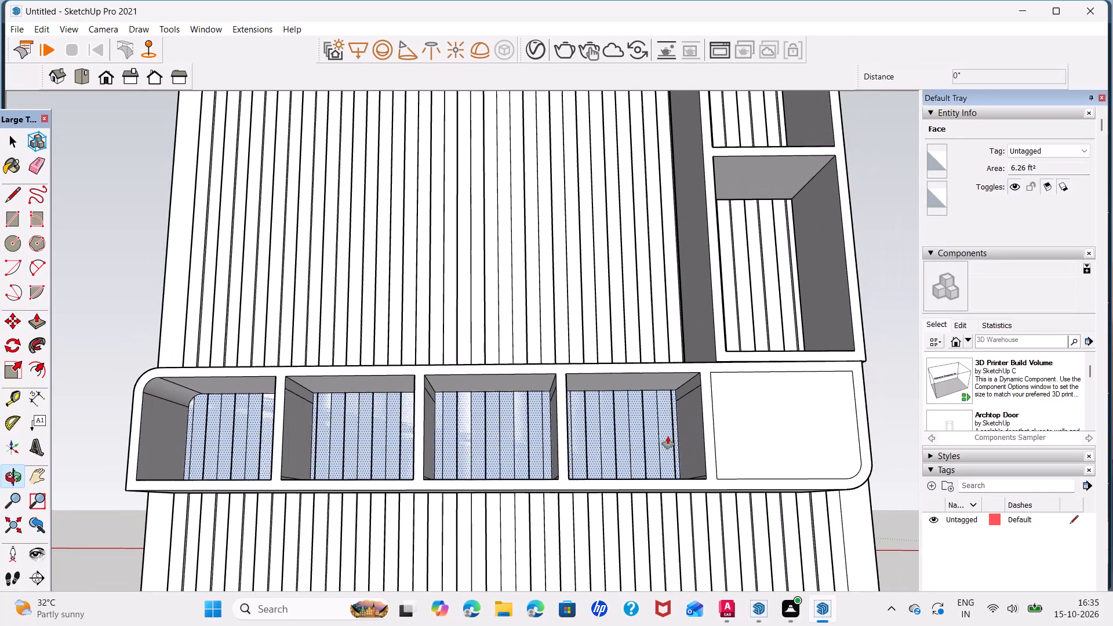
double_click(780, 427)
key("space")
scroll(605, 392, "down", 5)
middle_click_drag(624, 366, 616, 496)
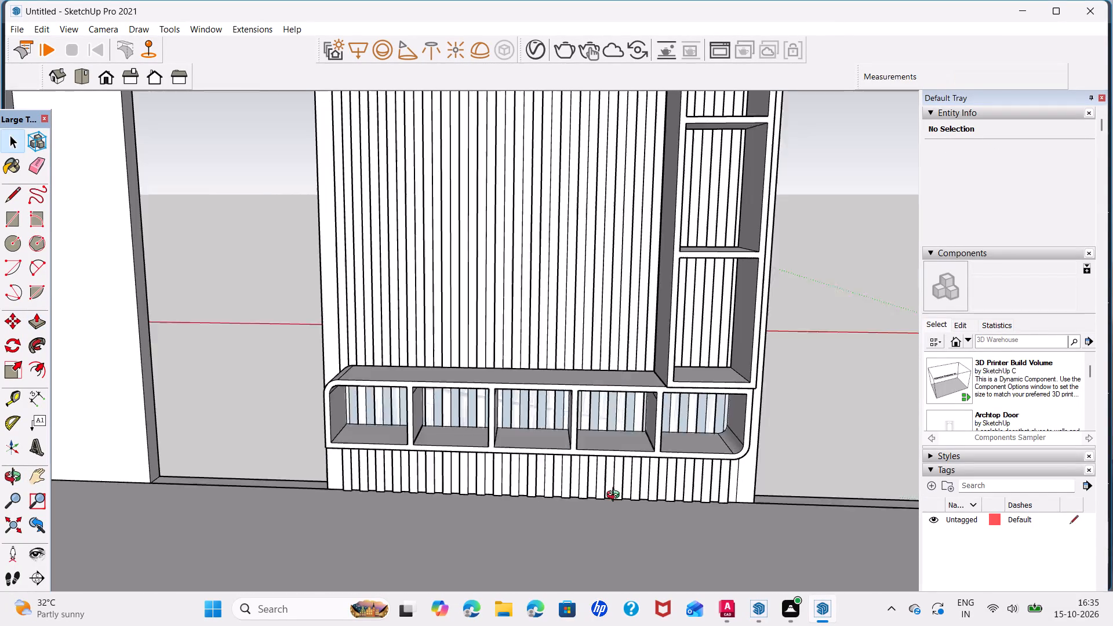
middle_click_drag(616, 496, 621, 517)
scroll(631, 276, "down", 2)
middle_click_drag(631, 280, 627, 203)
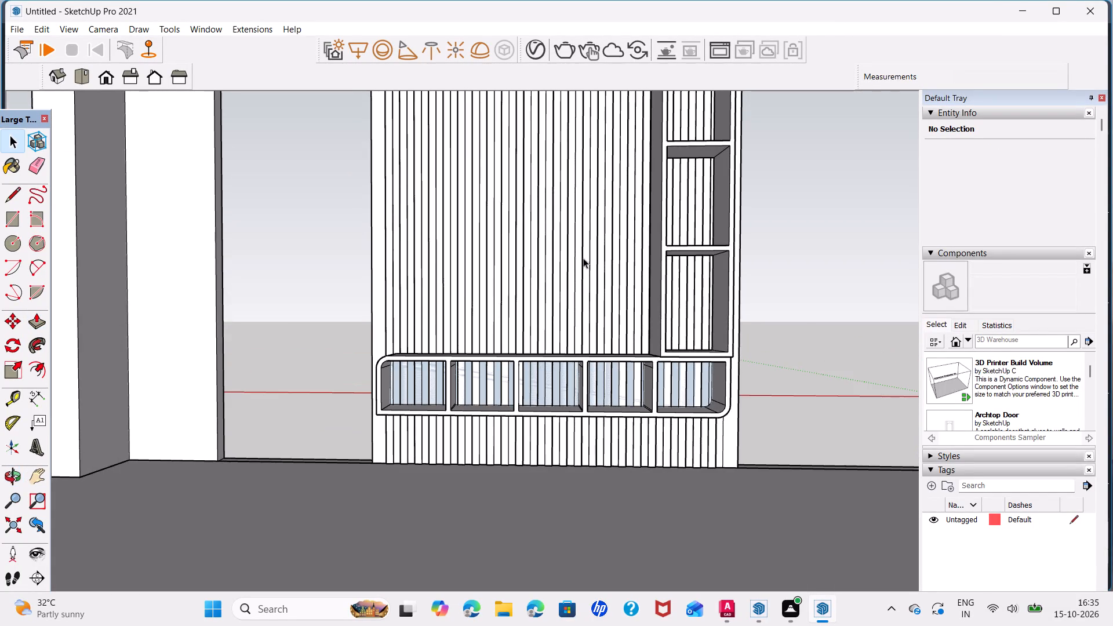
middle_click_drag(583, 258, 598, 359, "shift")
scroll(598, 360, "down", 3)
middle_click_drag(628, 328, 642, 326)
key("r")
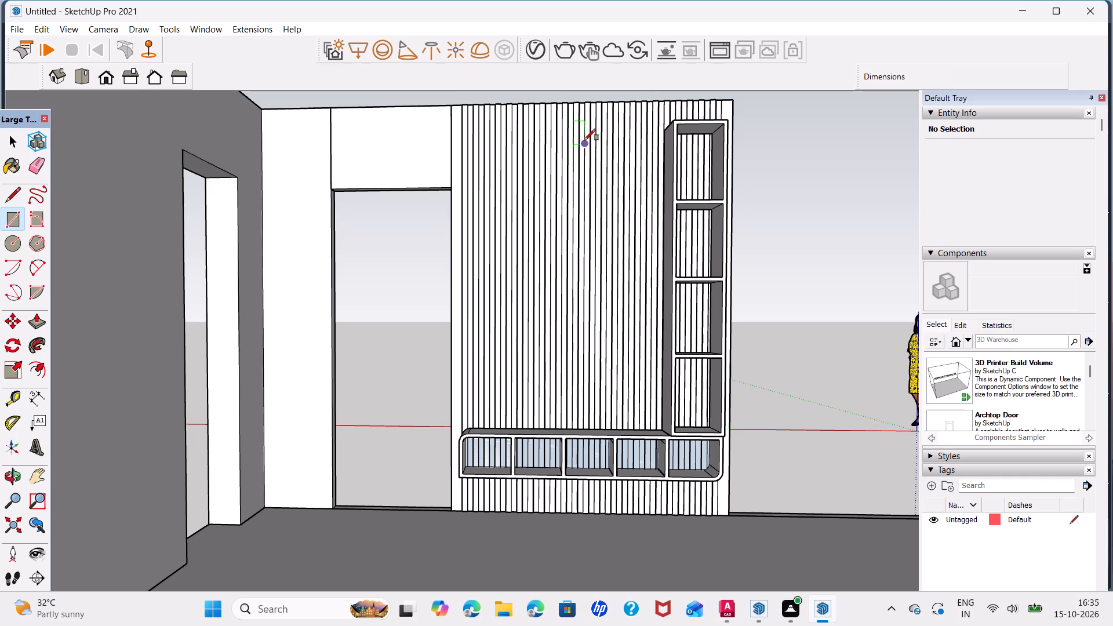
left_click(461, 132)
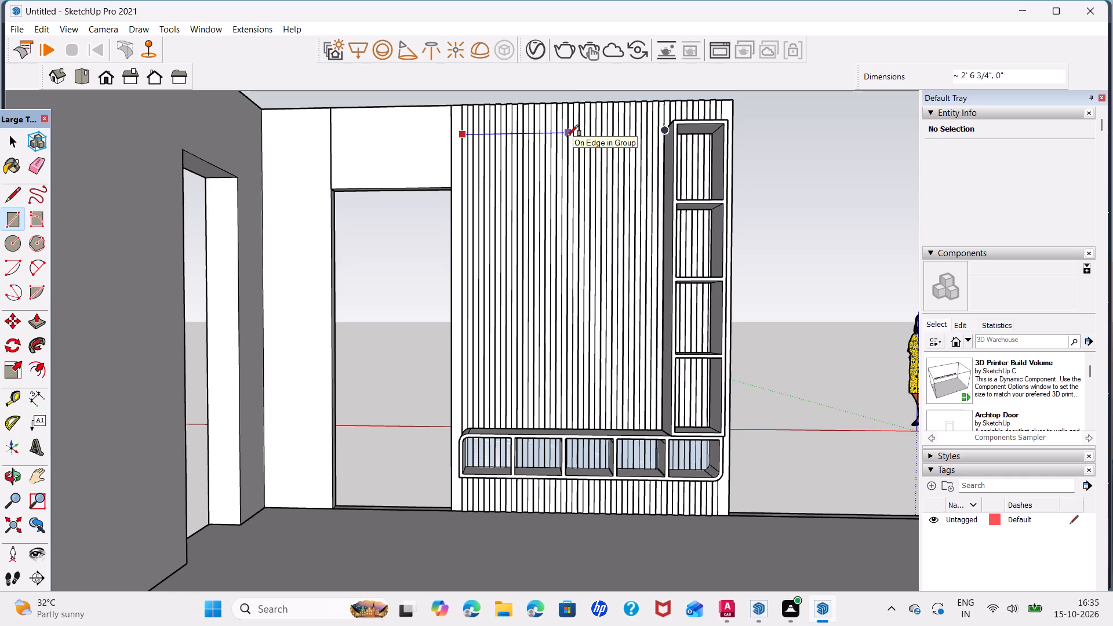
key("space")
Draw a horizontal rectangle about 2' 6 3/4" by 2 1/2" high on the upper slatted panel, starting at the first slat beside the doorway.
key("r")
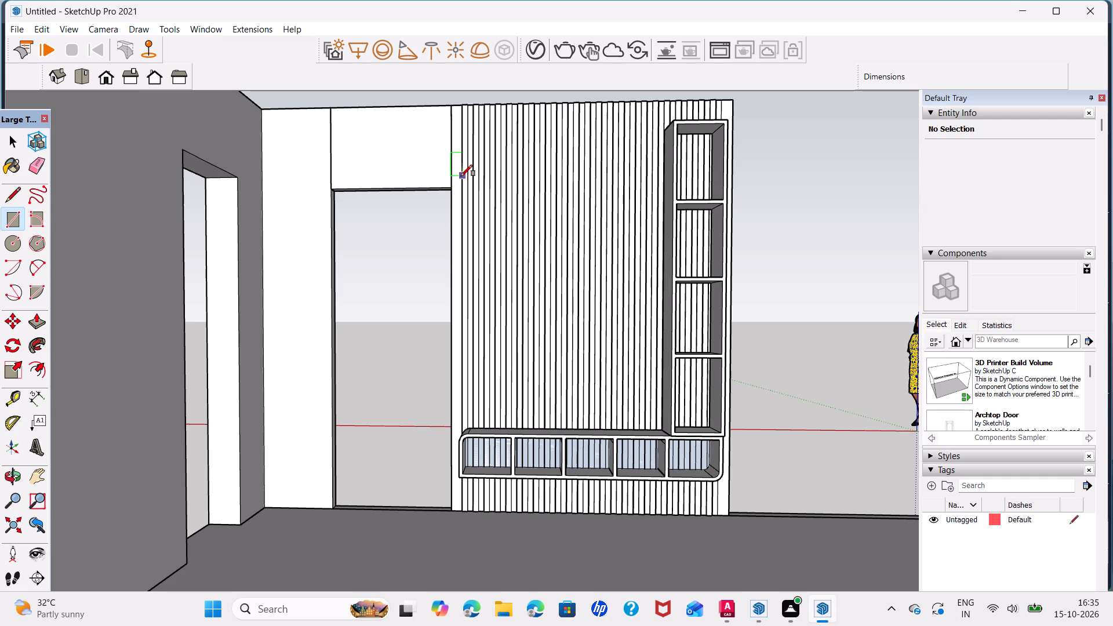
left_click(461, 179)
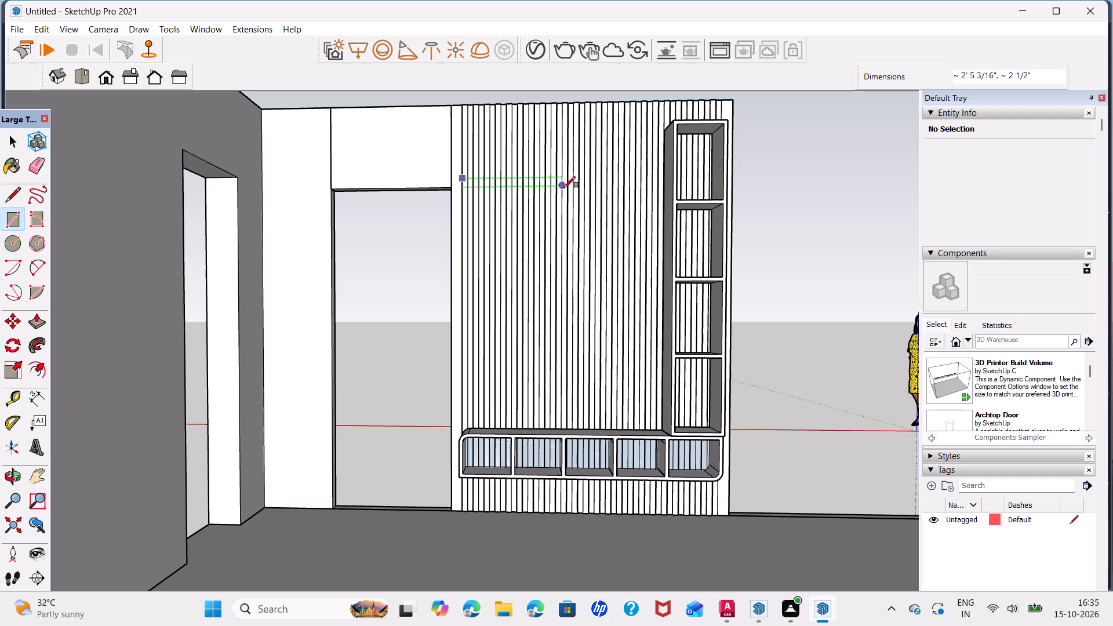
scroll(574, 187, "up", 6)
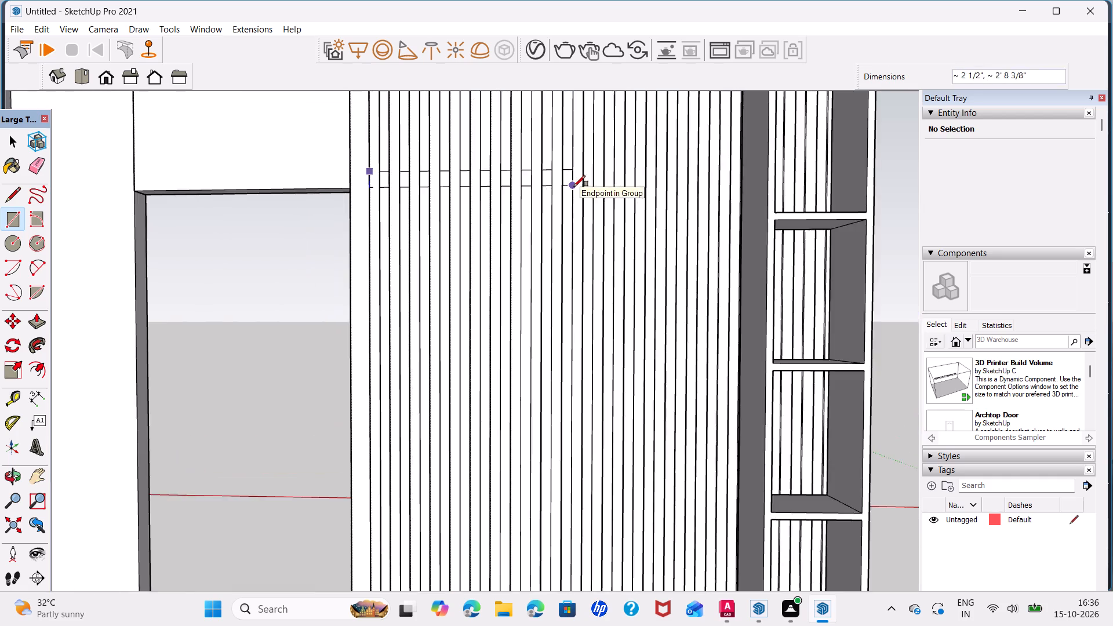
scroll(574, 187, "up", 4)
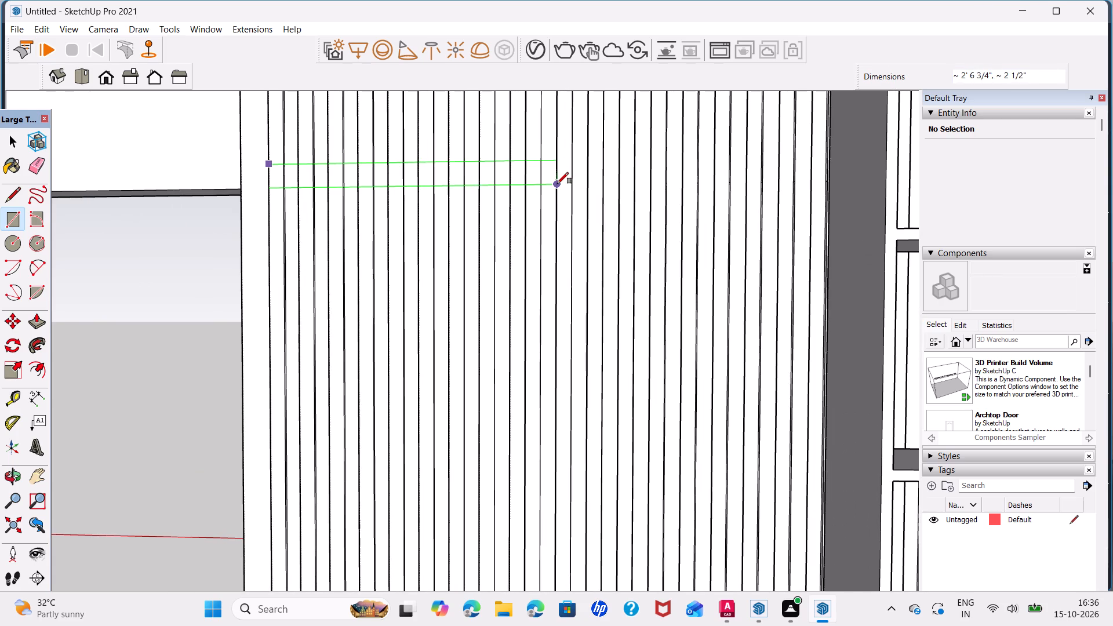
left_click(557, 184)
key("space")
Reverse the face of the narrow rectangle on the slatted panel.
right_click(531, 170)
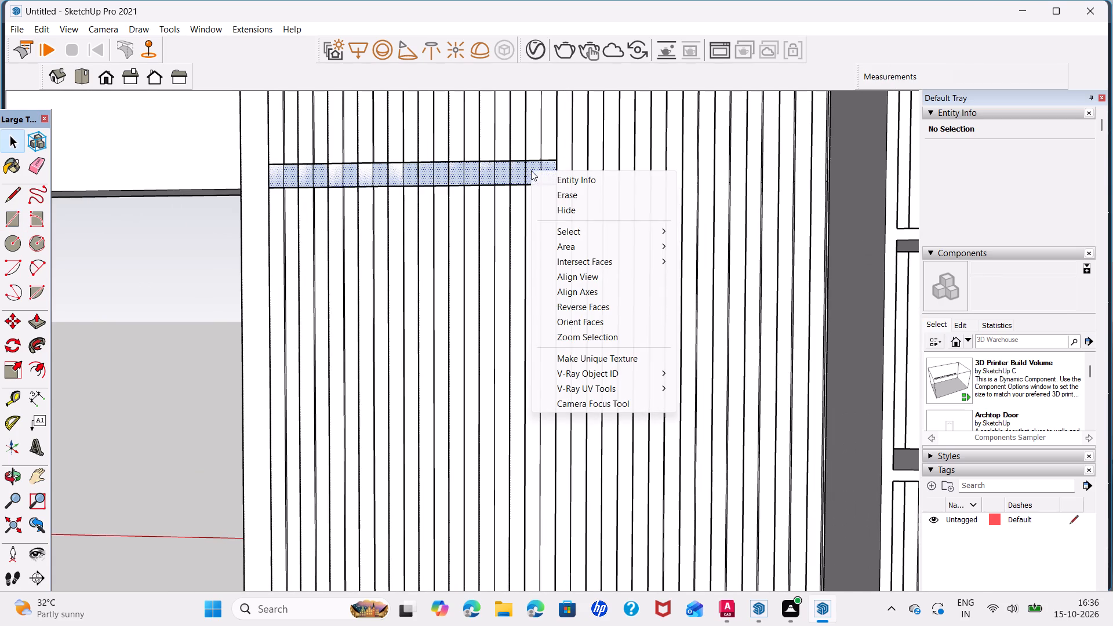
left_click(614, 302)
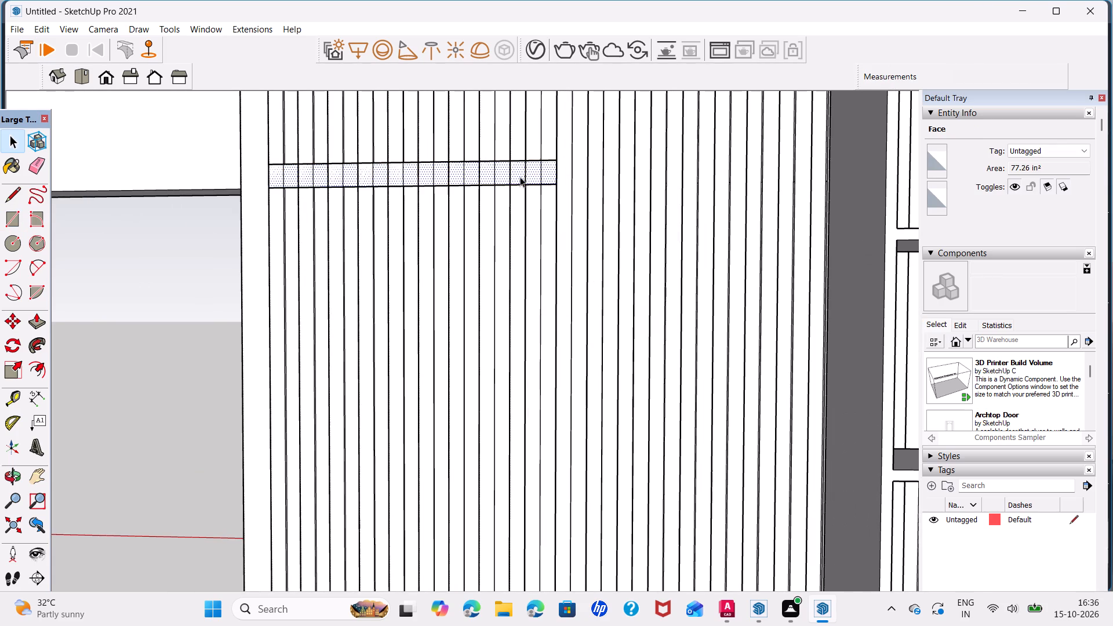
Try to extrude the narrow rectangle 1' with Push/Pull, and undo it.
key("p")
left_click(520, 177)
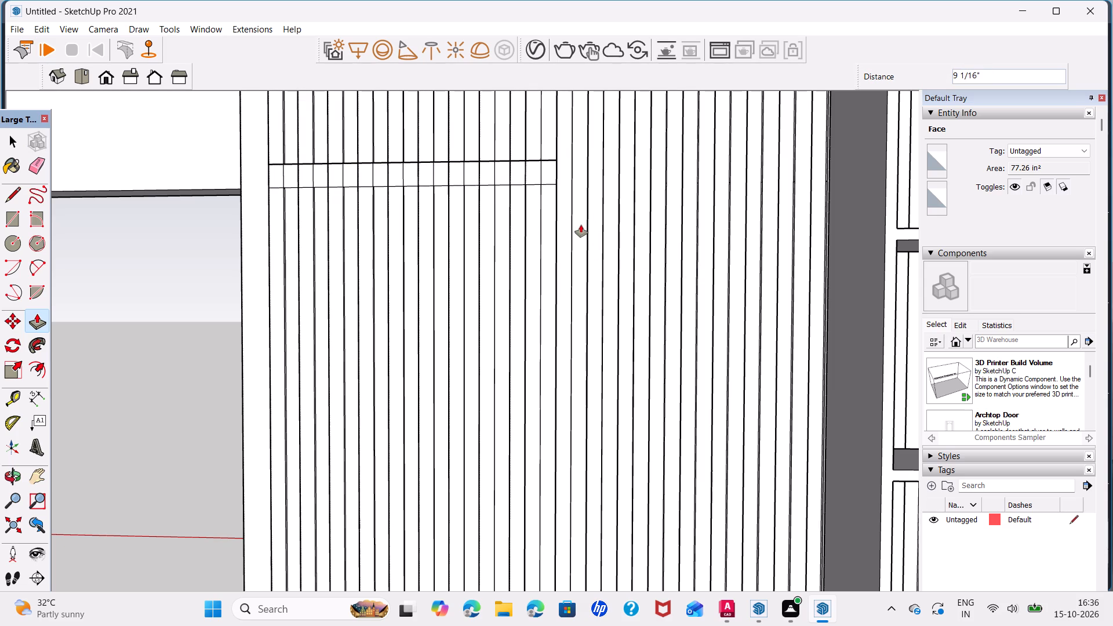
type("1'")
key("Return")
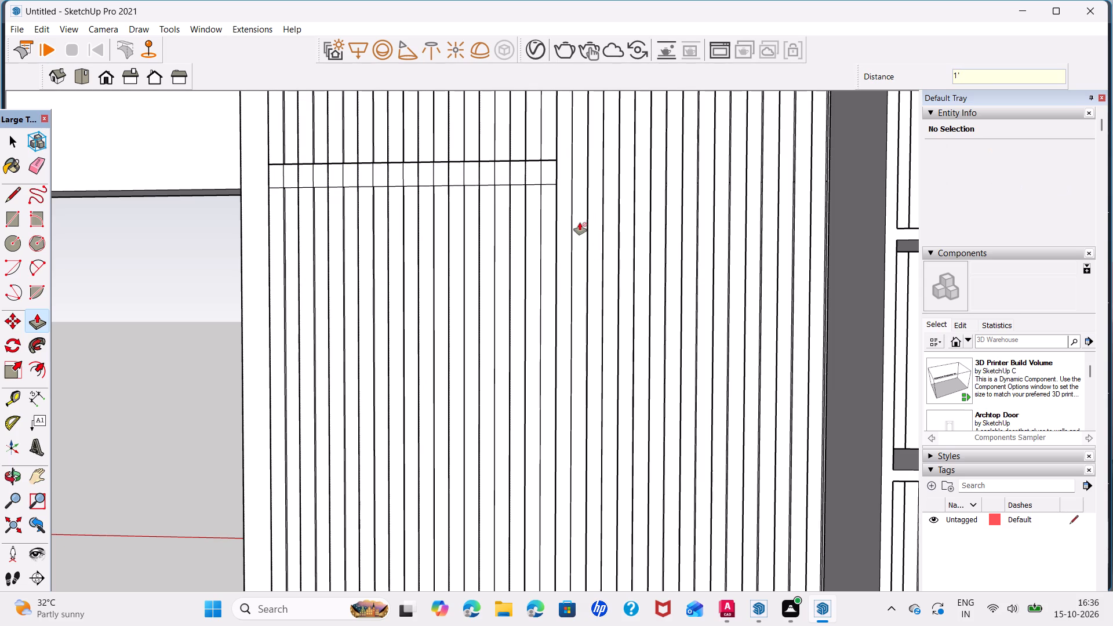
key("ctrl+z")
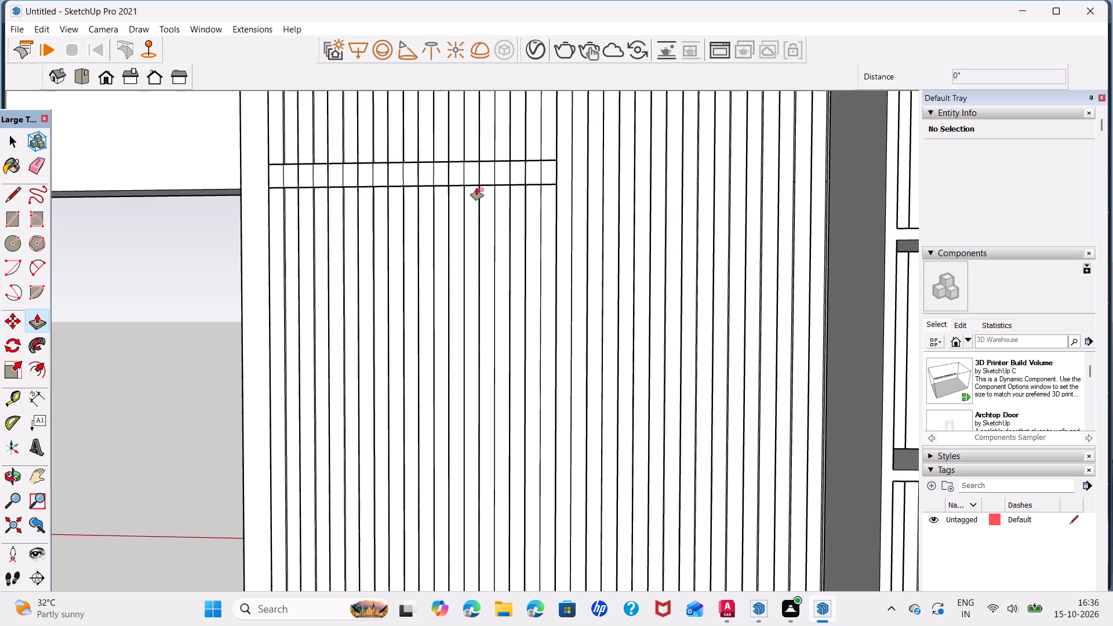
Extrude the narrow rectangle outward about 1' 7/16" to the front of the shelf unit, forming a floating ledge.
left_click(495, 168)
scroll(590, 220, "down", 7)
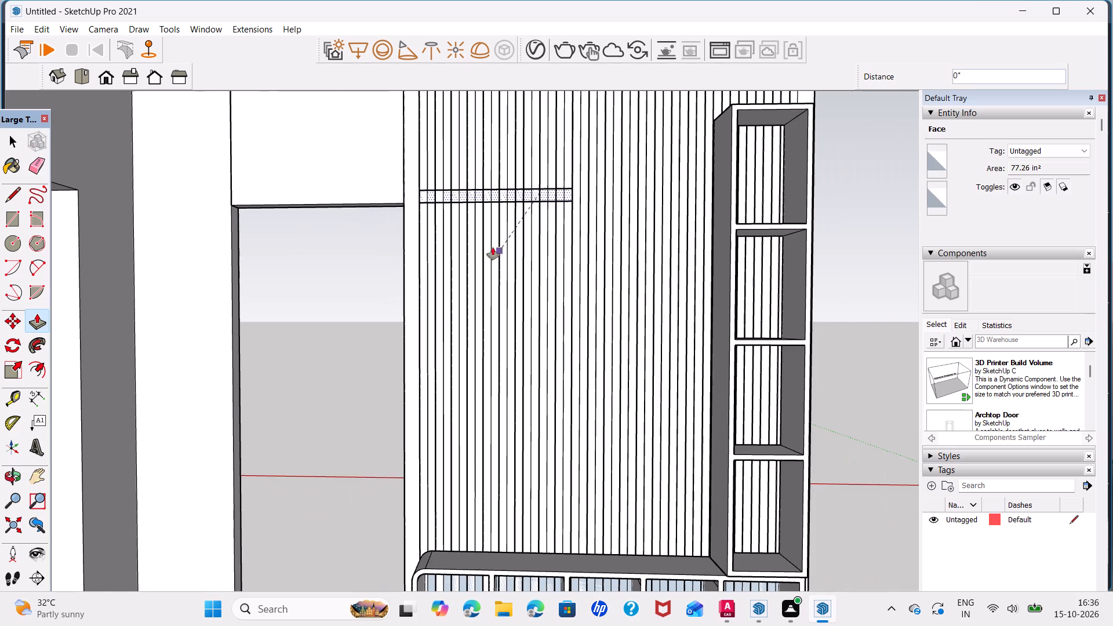
left_click(739, 225)
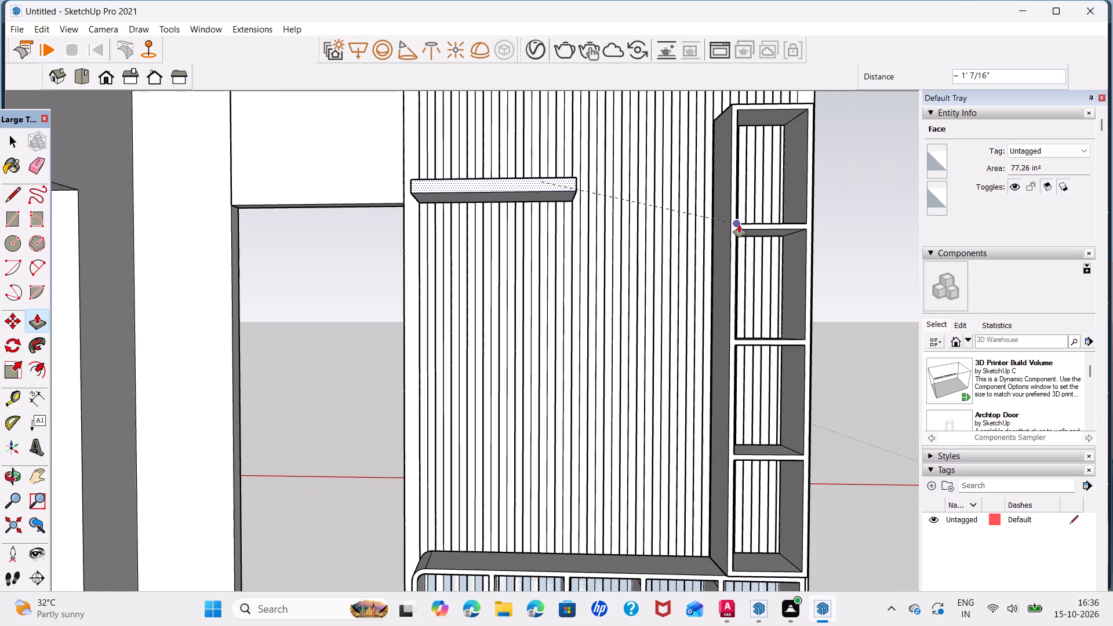
key("space")
Draw a rectangle about 4' 6 7/16" by 4' 10 5/16" on the slatted panel below the ledge, reaching across to the shelf unit.
scroll(579, 244, "down", 7)
middle_click_drag(579, 244, 566, 305)
middle_click_drag(635, 312, 636, 287)
middle_click_drag(639, 298, 609, 252, "shift")
scroll(608, 252, "up", 1)
middle_click_drag(608, 252, 578, 301)
middle_click_drag(602, 334, 601, 278)
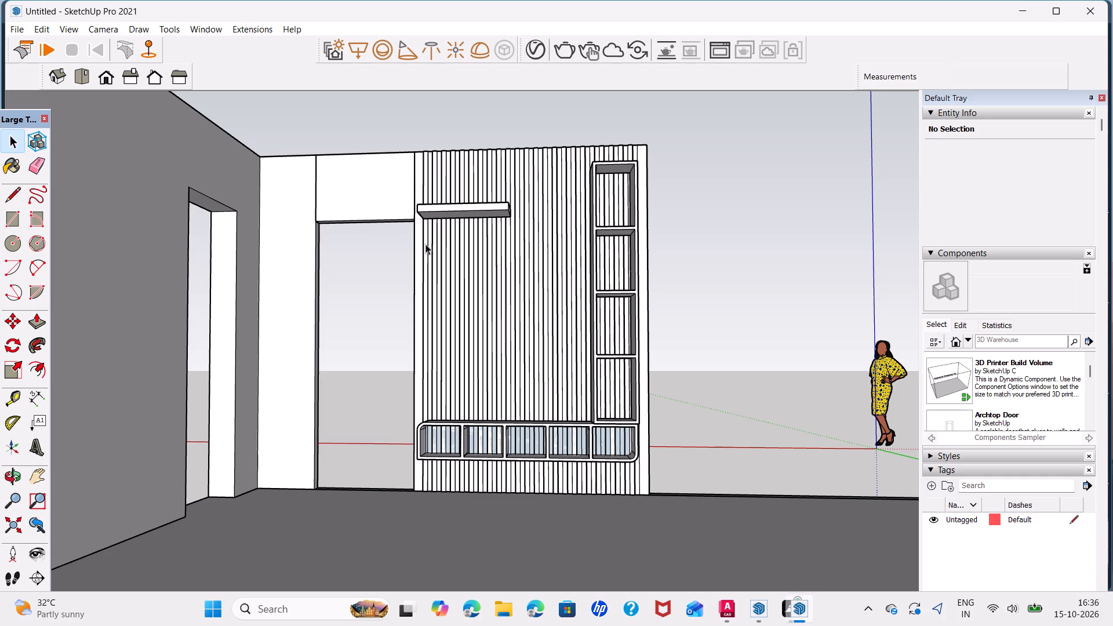
key("r")
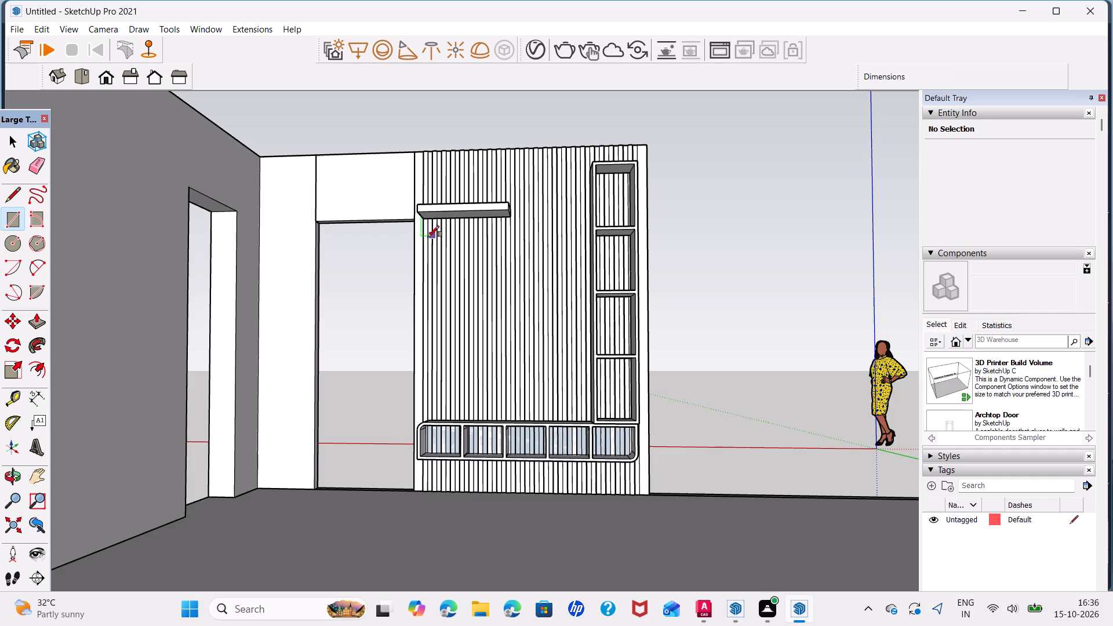
scroll(427, 235, "up", 3)
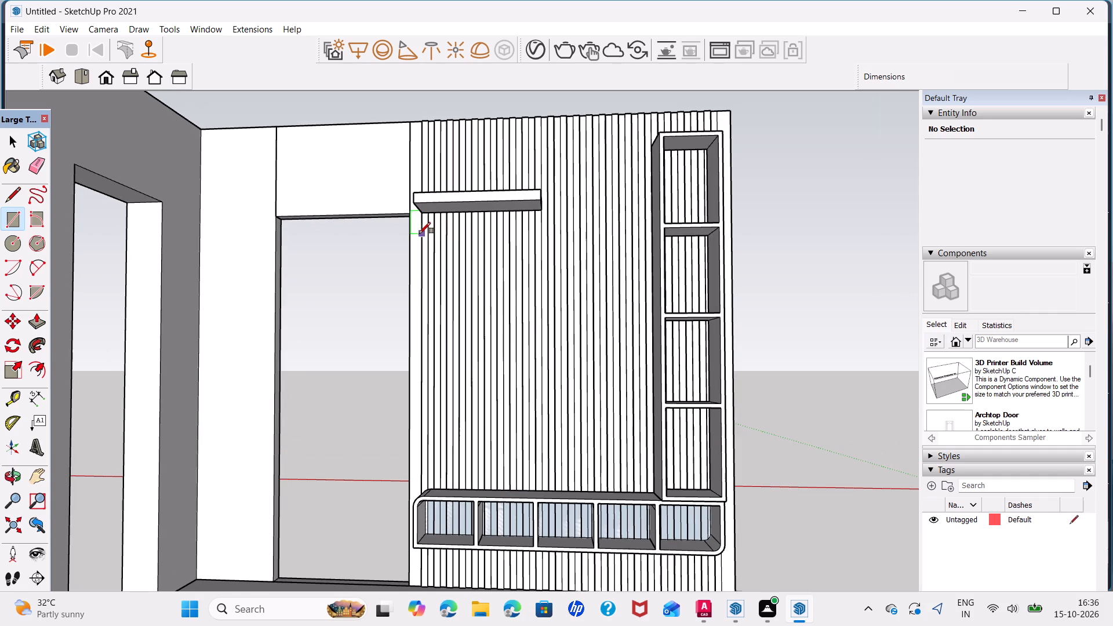
left_click(419, 234)
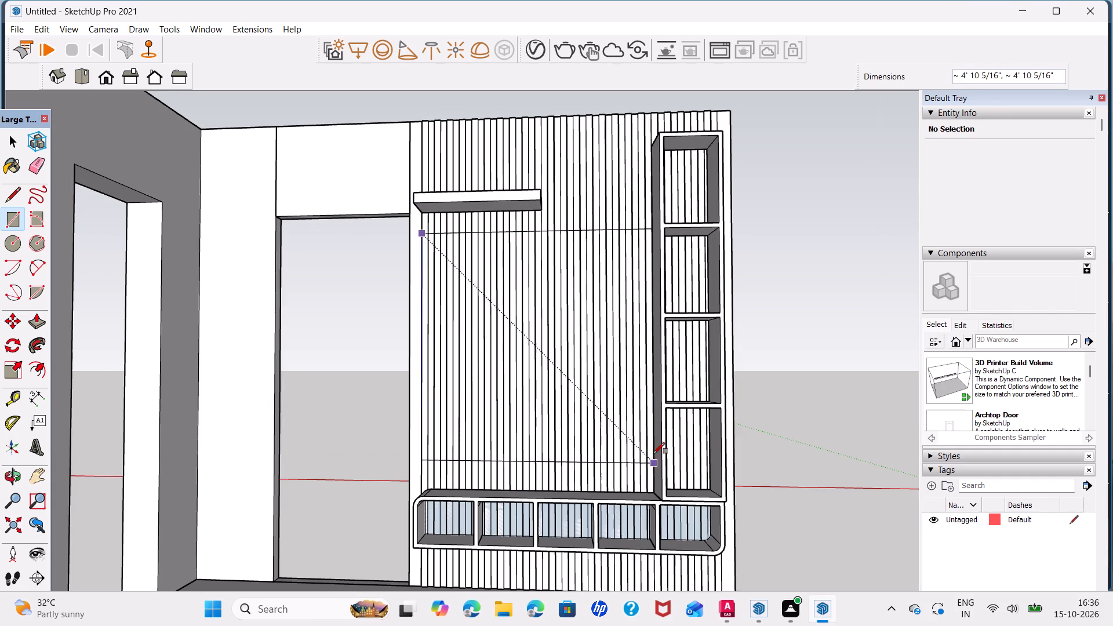
left_click(653, 447)
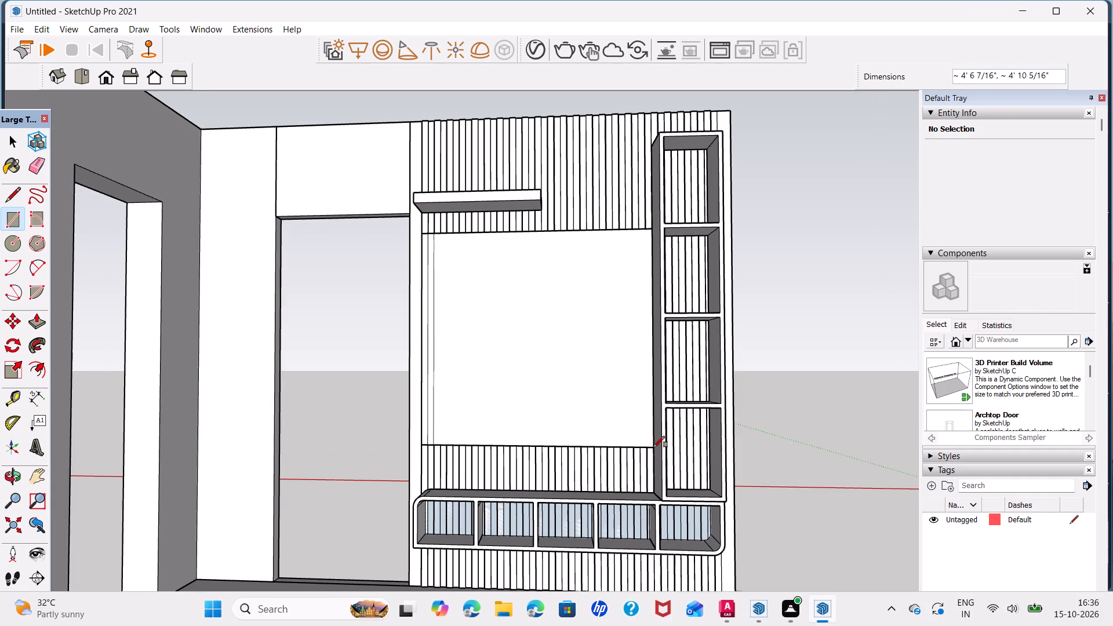
key("space")
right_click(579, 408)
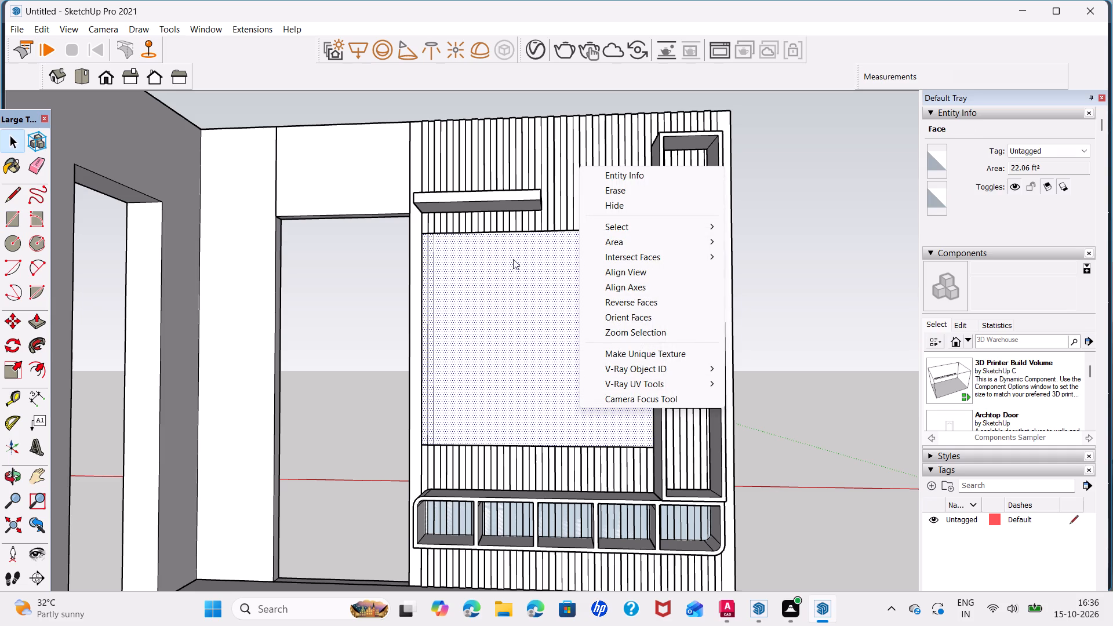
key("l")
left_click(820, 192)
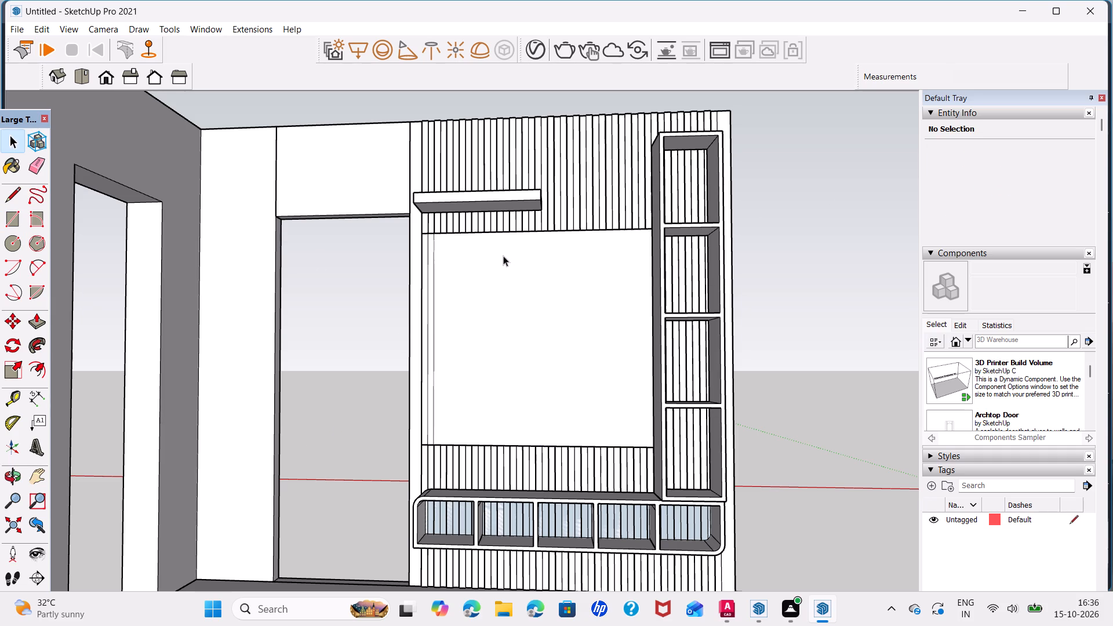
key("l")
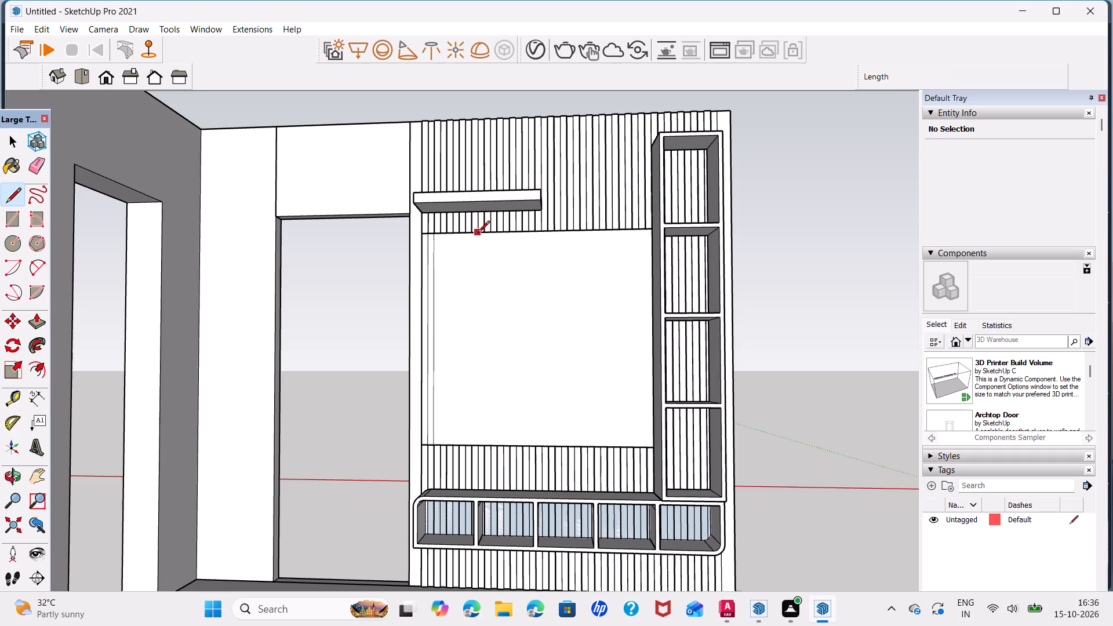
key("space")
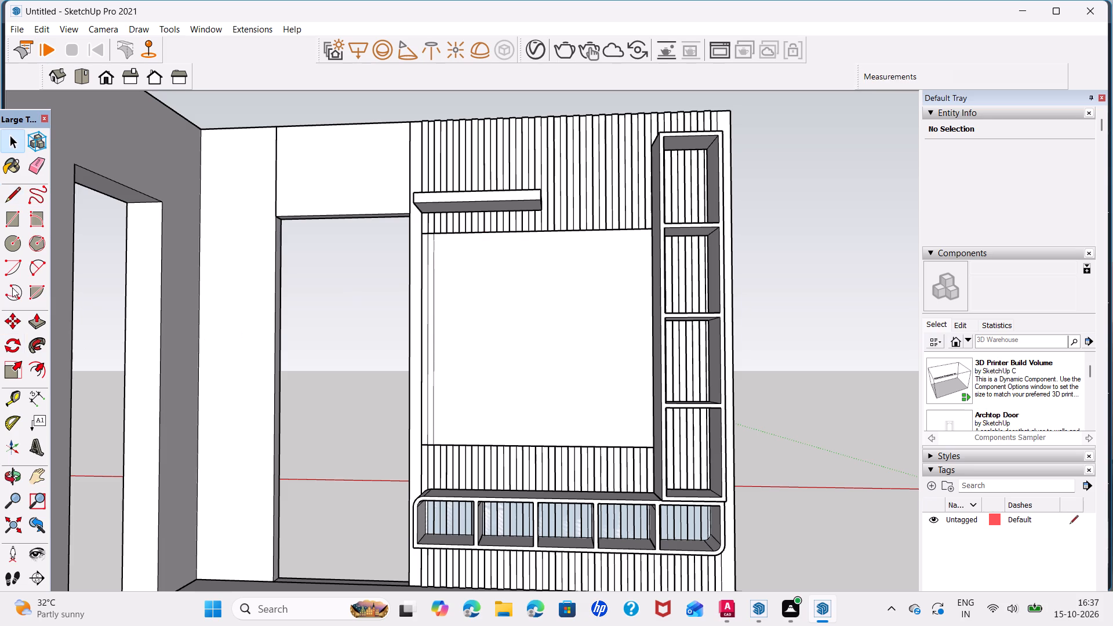
Round the centre panel rectangle's upper corner away from the shelf unit with a tangent arc spanning about 1' 6".
left_click(39, 261)
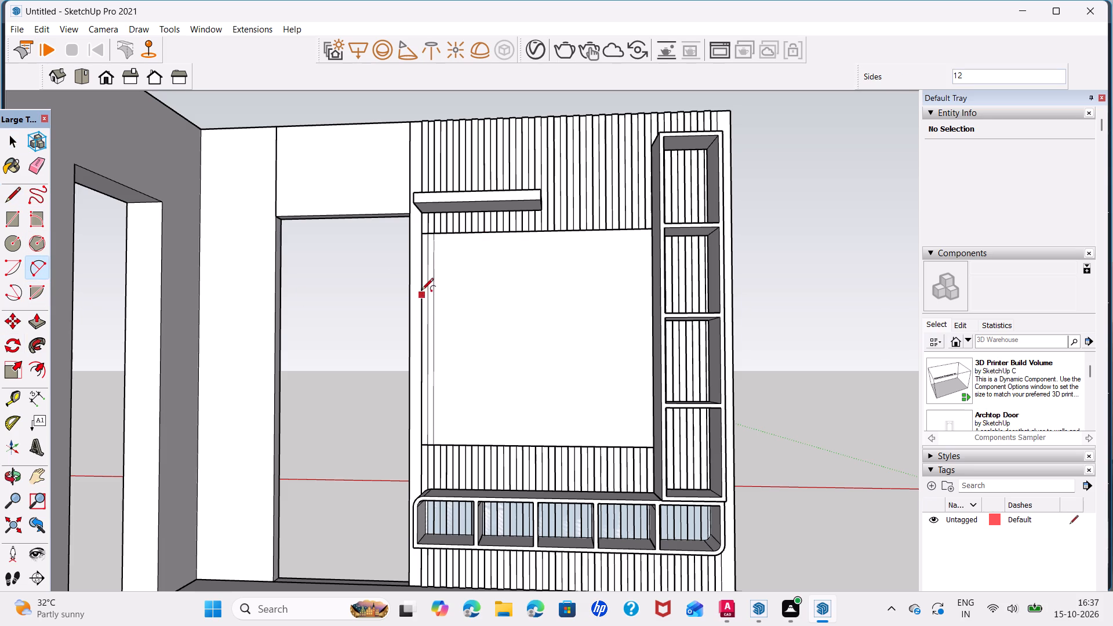
left_click(421, 283)
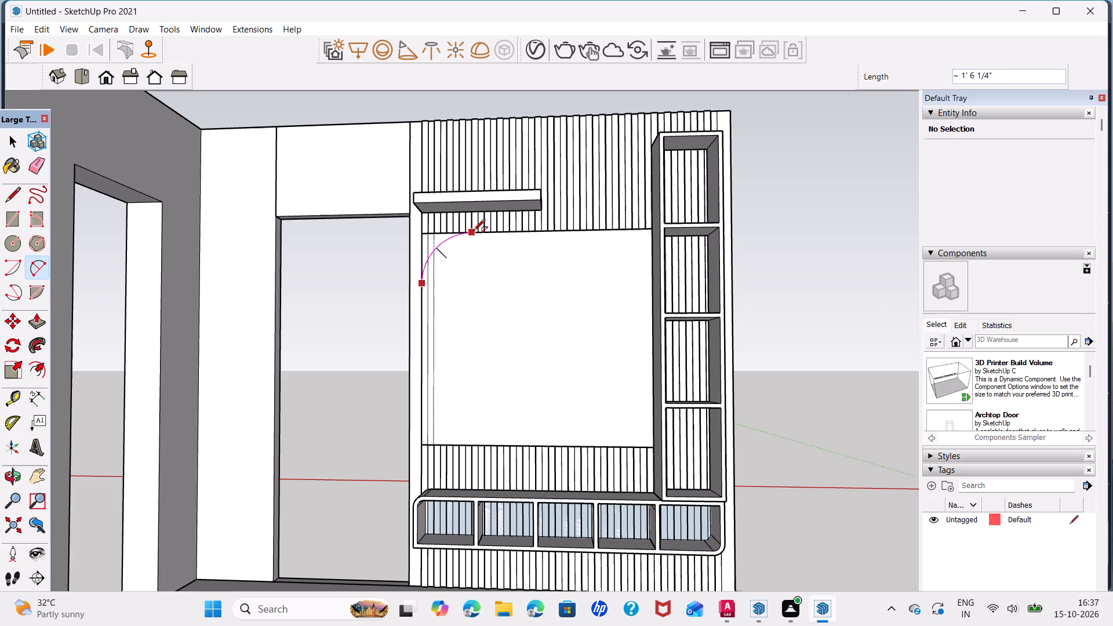
double_click(476, 232)
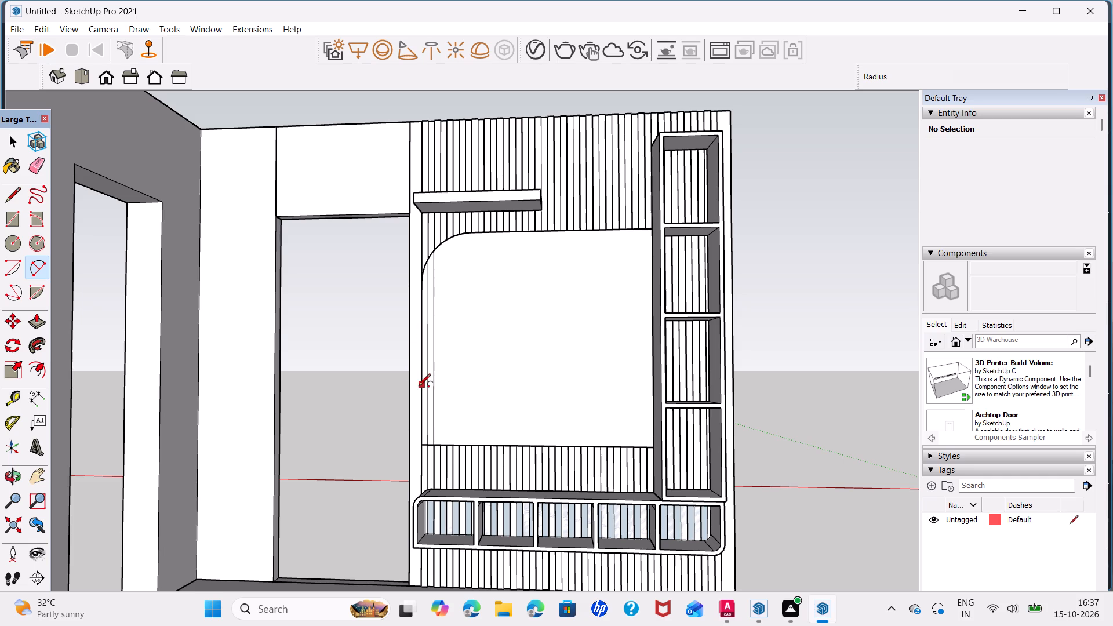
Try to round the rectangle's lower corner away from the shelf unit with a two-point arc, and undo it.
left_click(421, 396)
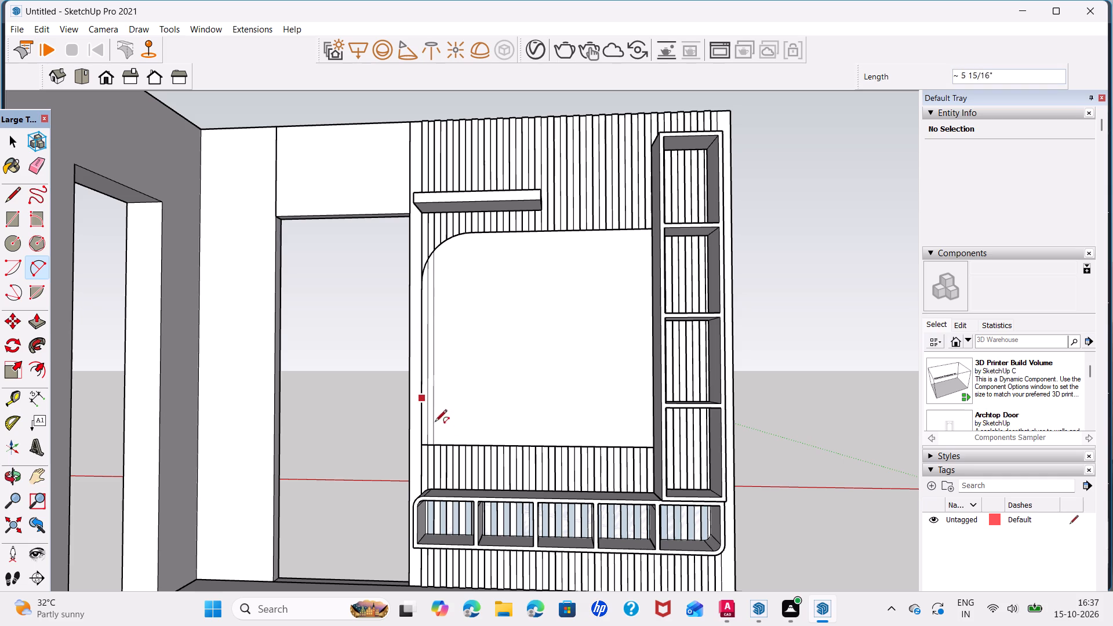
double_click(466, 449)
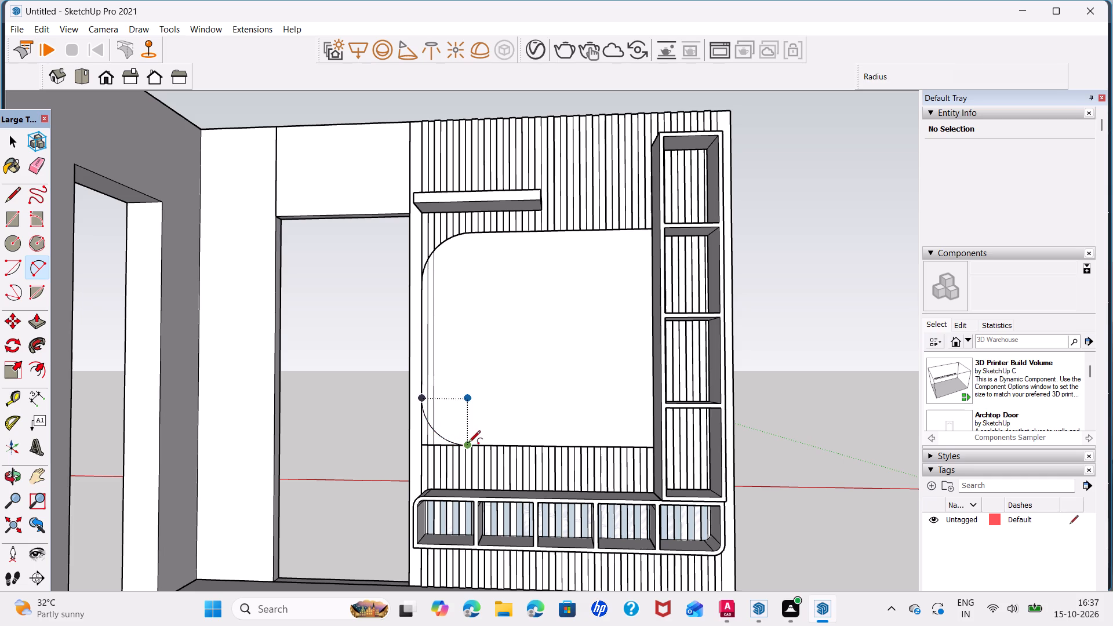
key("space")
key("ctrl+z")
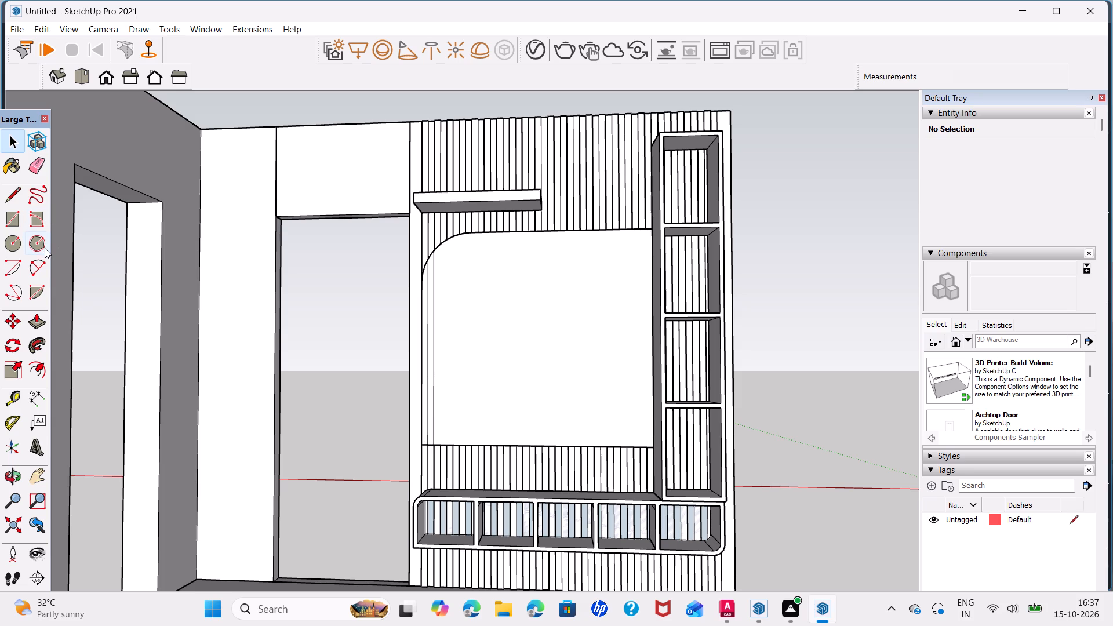
Round the rectangle's lower corner away from the shelf unit with a tangent arc, trimming off the corner.
left_click(43, 268)
scroll(418, 414, "up", 3)
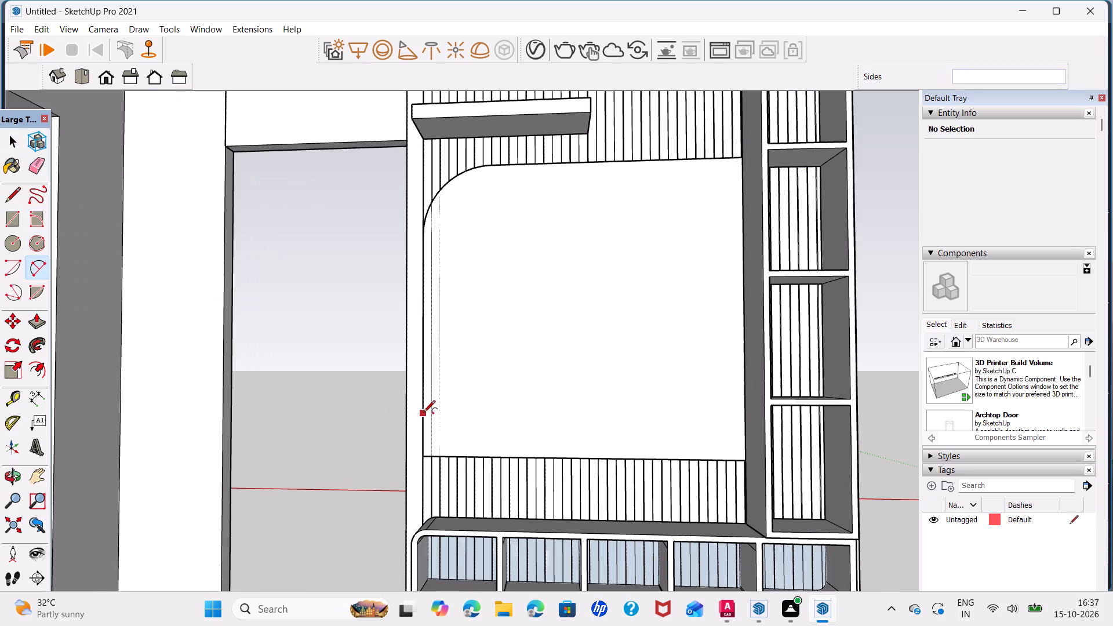
left_click(422, 402)
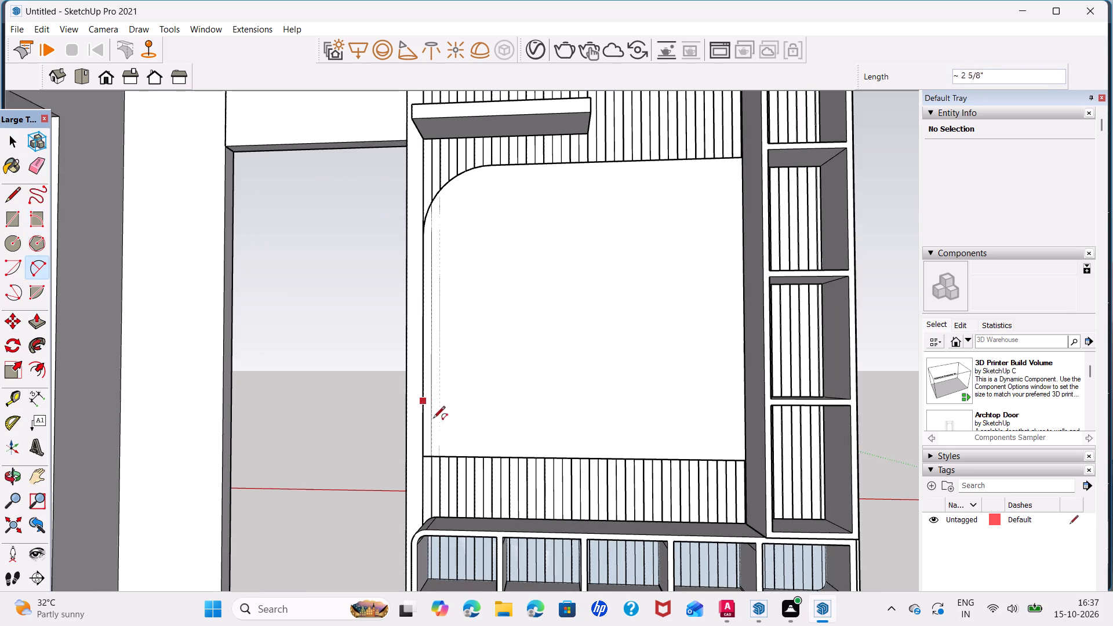
double_click(477, 457)
key("space")
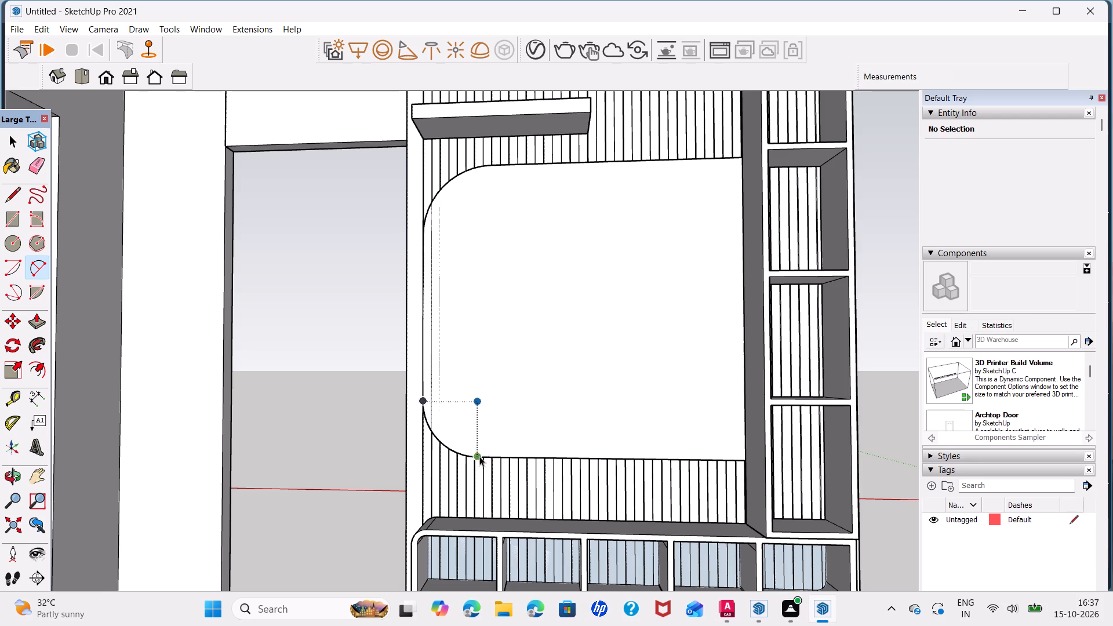
Extrude the rounded centre panel face 1.5" outward from the slatted panel with Push/Pull.
scroll(539, 370, "down", 4)
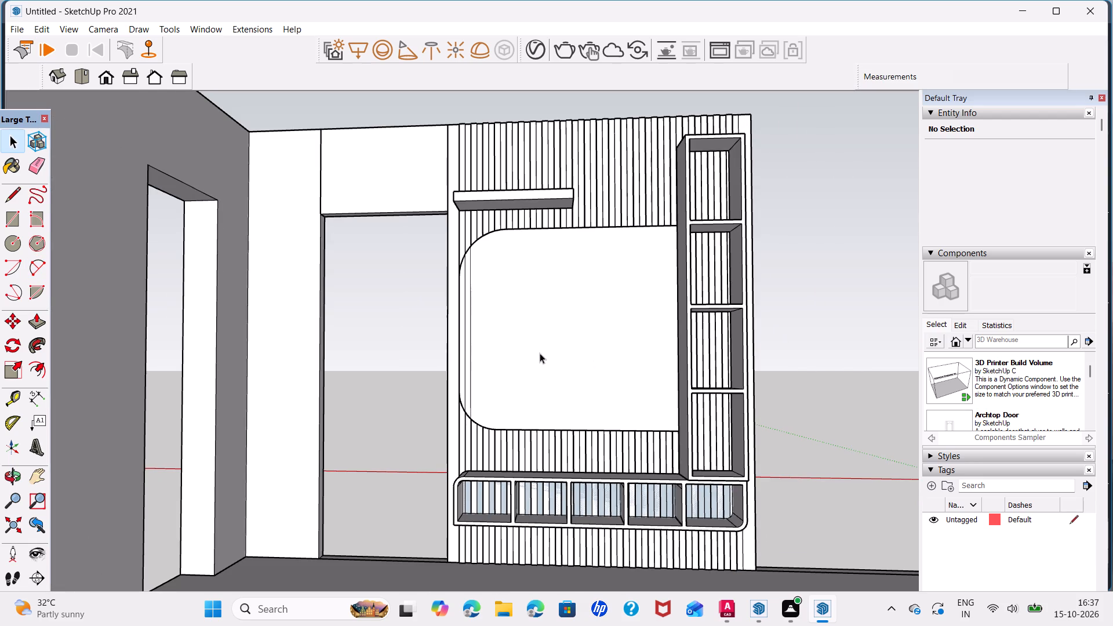
left_click(540, 353)
key("p")
left_click(540, 353)
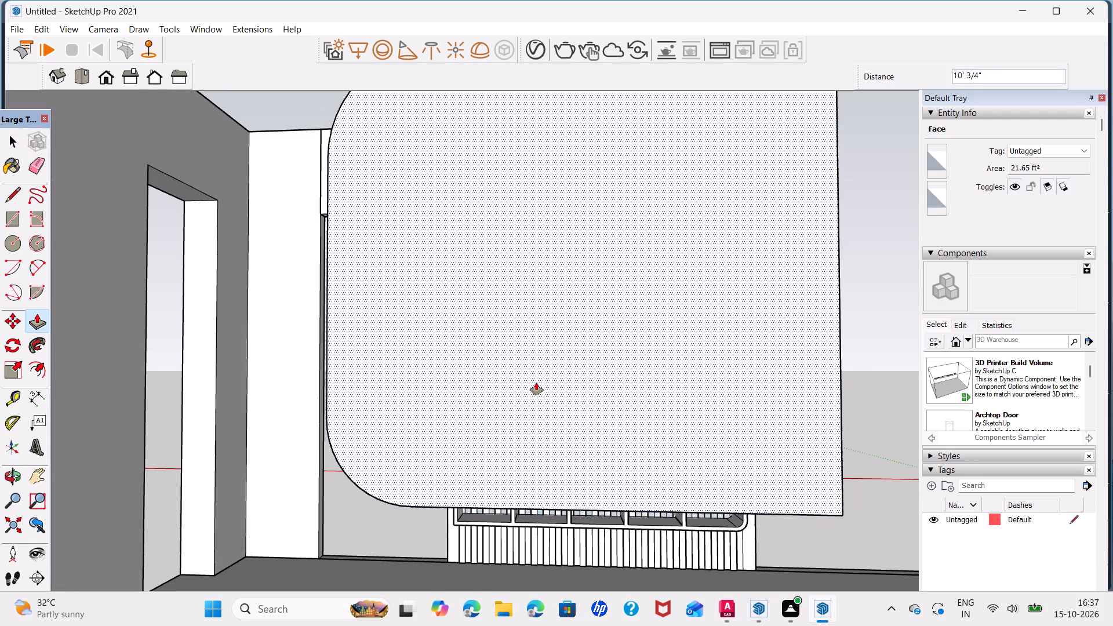
type("1.5")
key("Return")
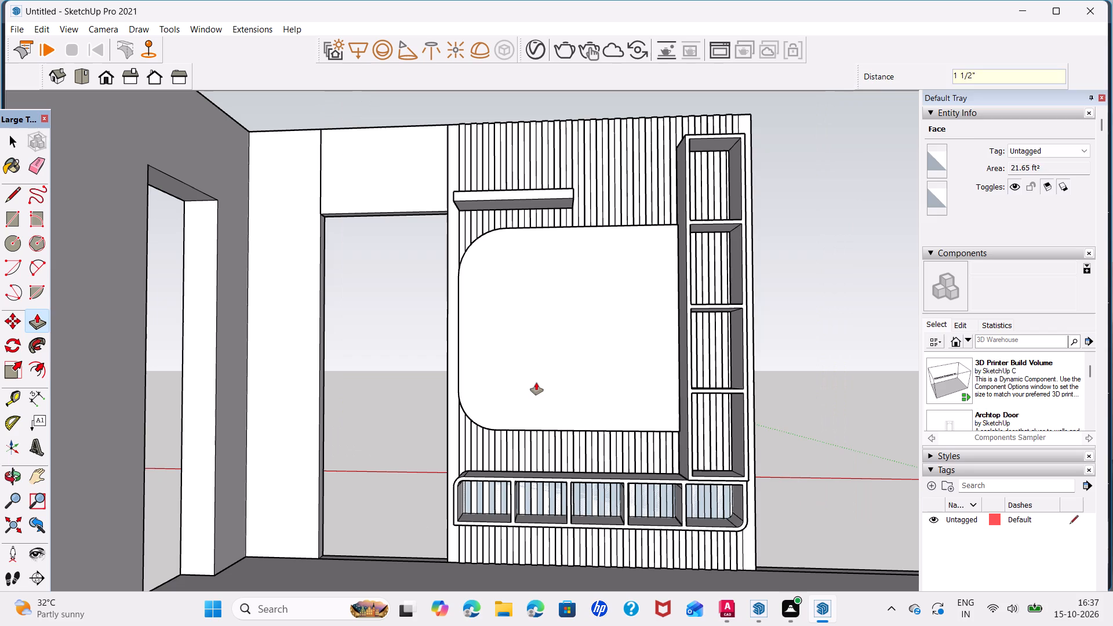
key("space")
Examine the slatted wall with the raised centre panel, ledge, shelf unit and cabinet from several angles.
scroll(536, 383, "down", 2)
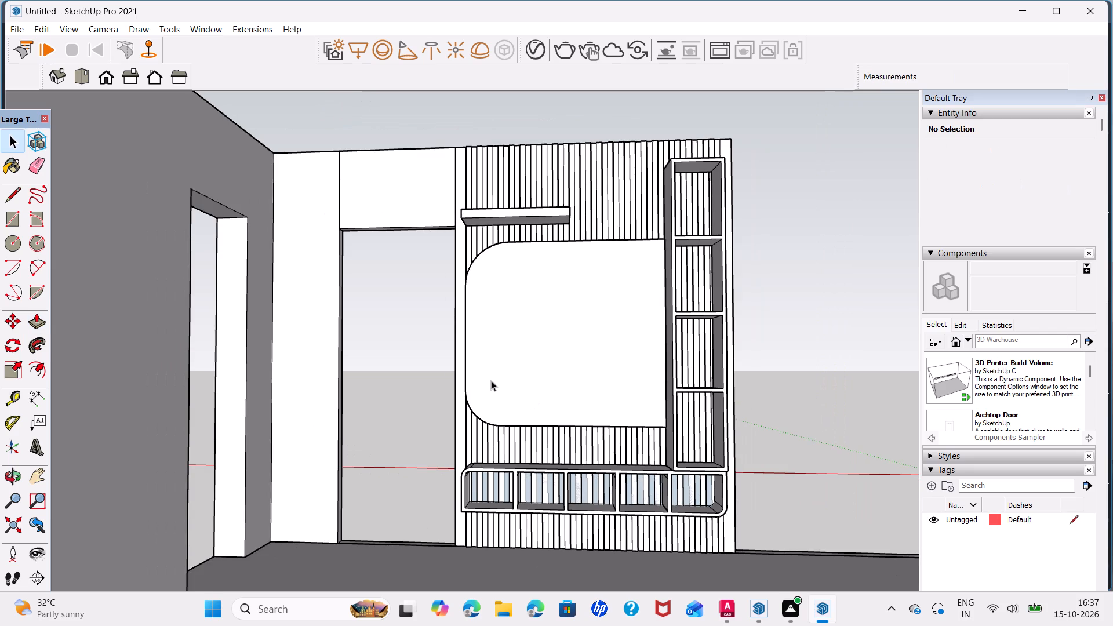
middle_click_drag(491, 380, 503, 400)
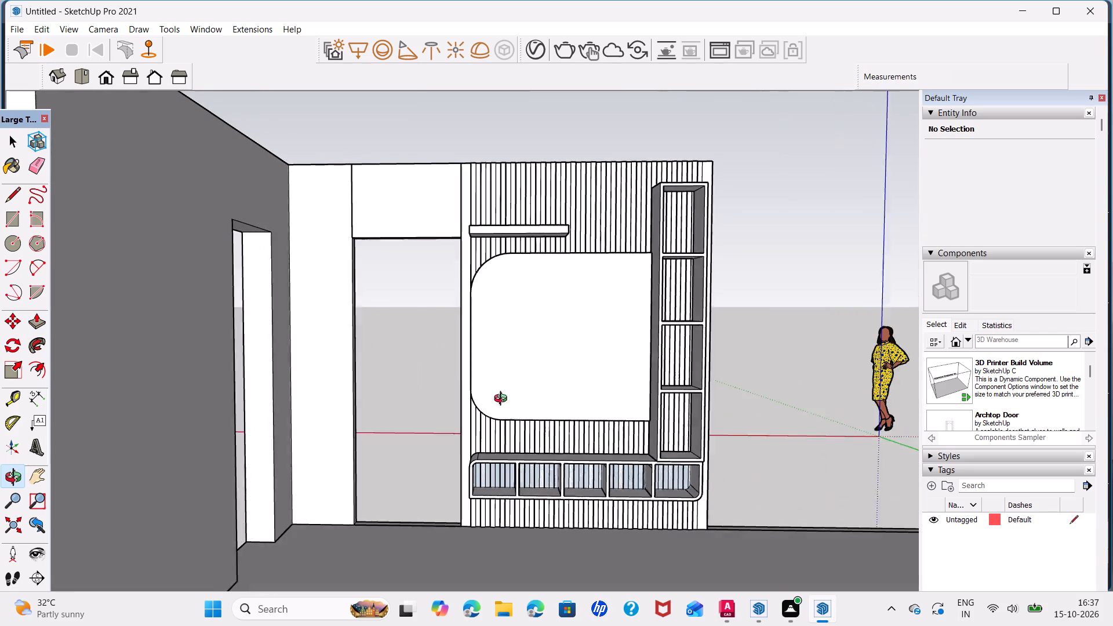
middle_click_drag(503, 400, 501, 398)
scroll(550, 391, "up", 1)
middle_click_drag(591, 398, 602, 392)
scroll(593, 398, "up", 1)
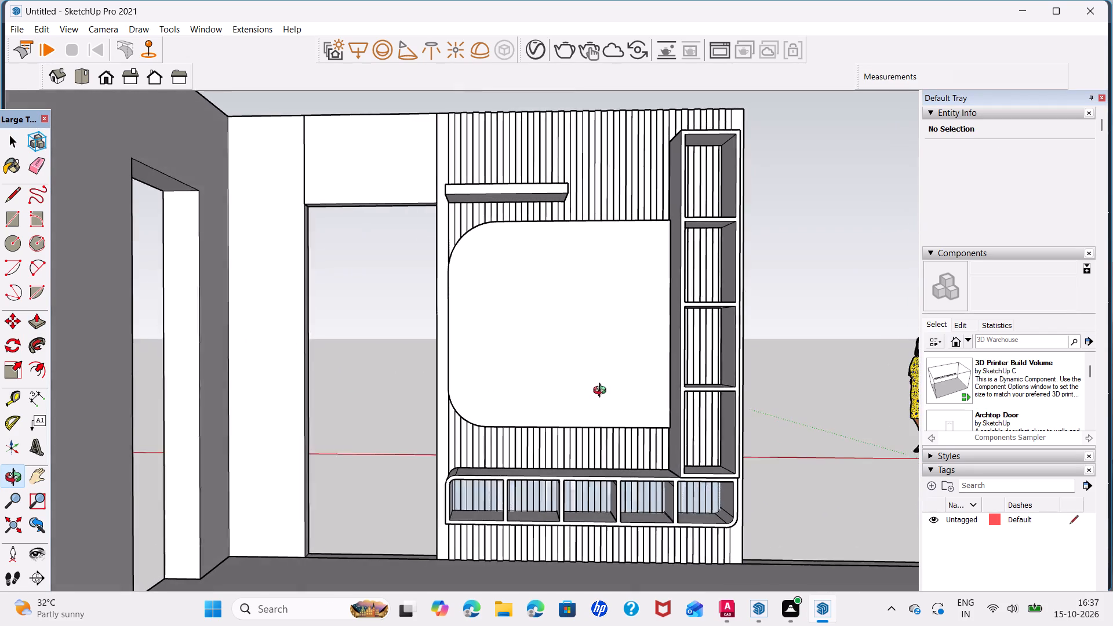
middle_click_drag(602, 392, 605, 391)
middle_click_drag(597, 369, 555, 359, "shift")
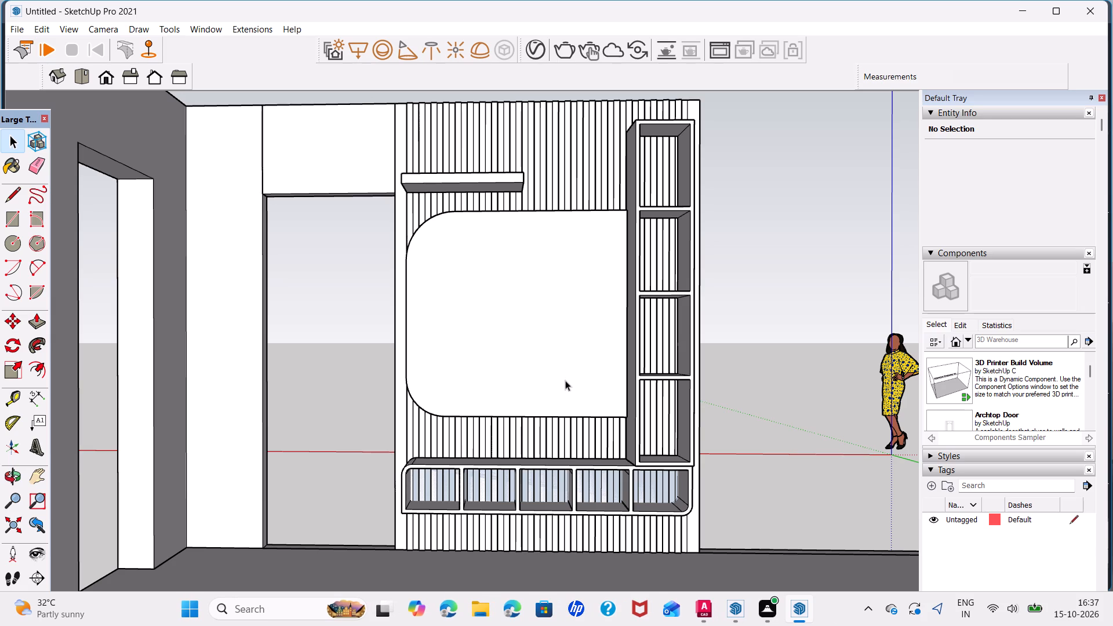
middle_click_drag(565, 380, 568, 355)
middle_click(581, 343)
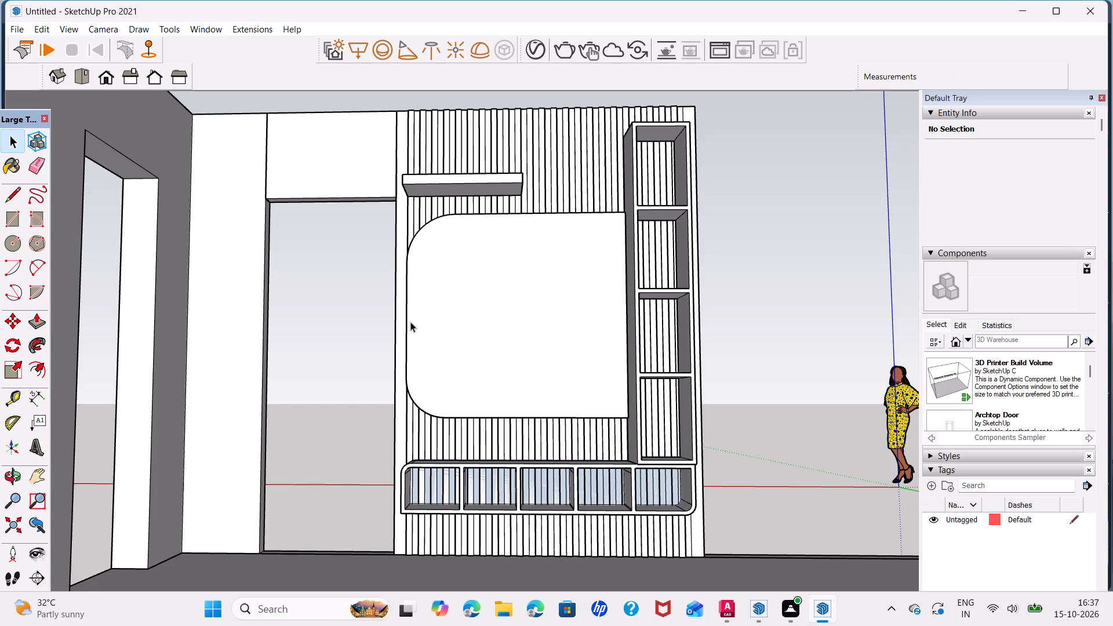
Make the whole raised centre panel a group.
triple_click(553, 326)
right_click(553, 326)
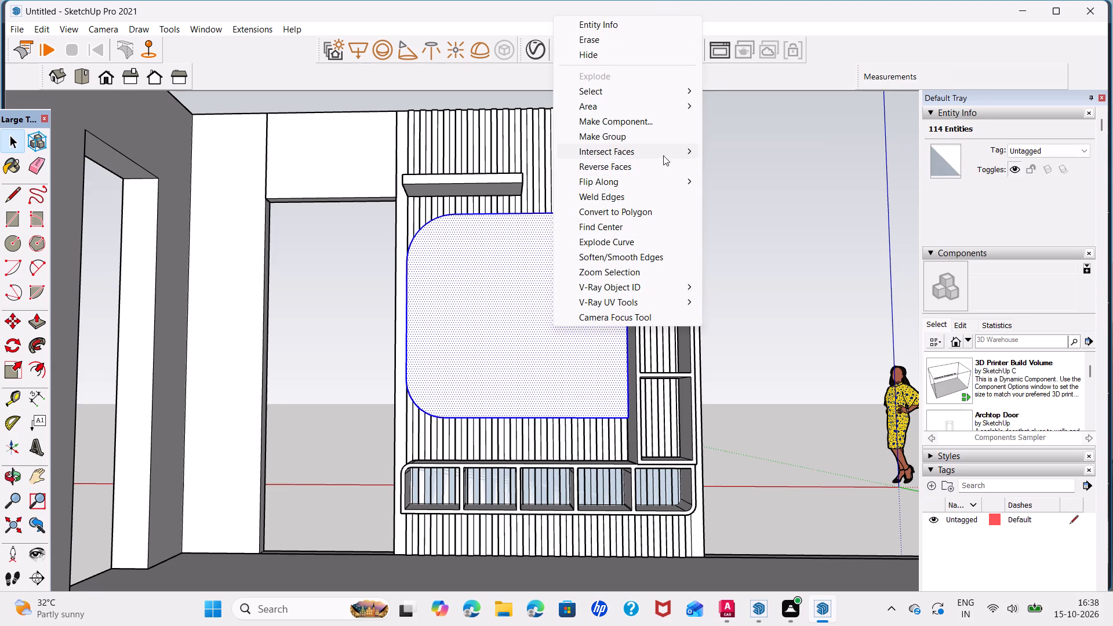
left_click(659, 133)
Make the whole floating ledge above the centre panel a group.
triple_click(504, 177)
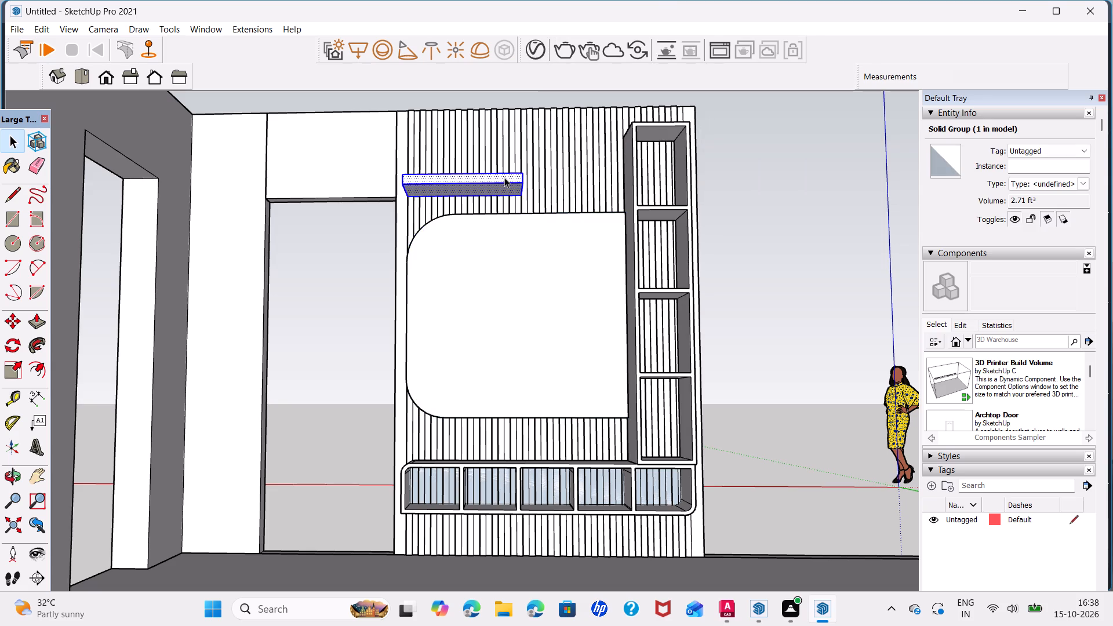
right_click(504, 177)
left_click(602, 301)
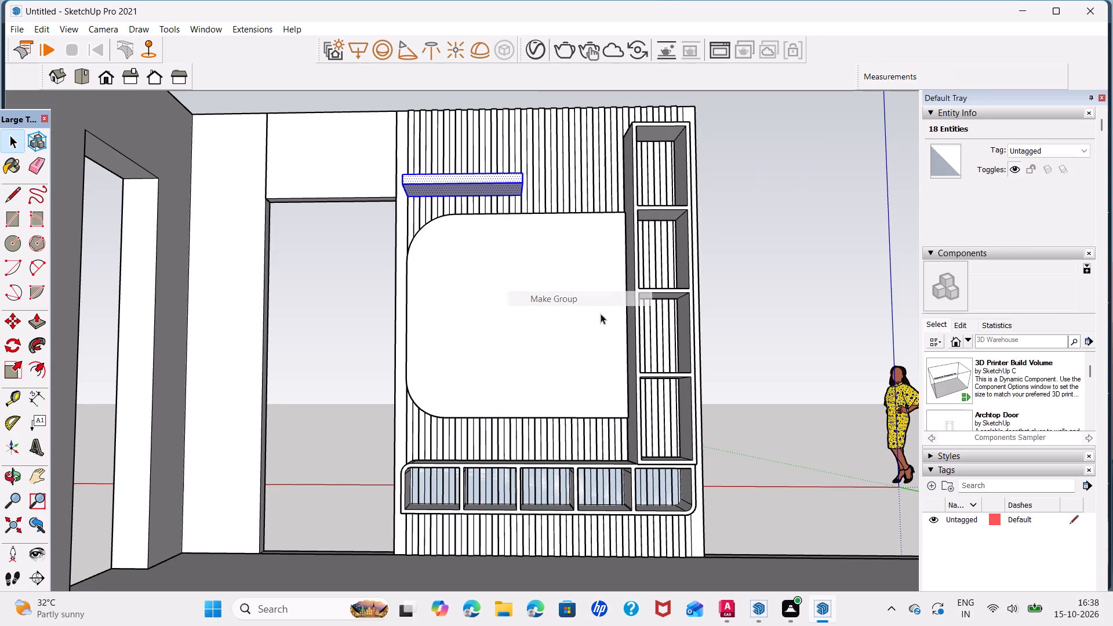
Make the whole five-section cabinet below the centre panel a group and clear the selection.
triple_click(580, 465)
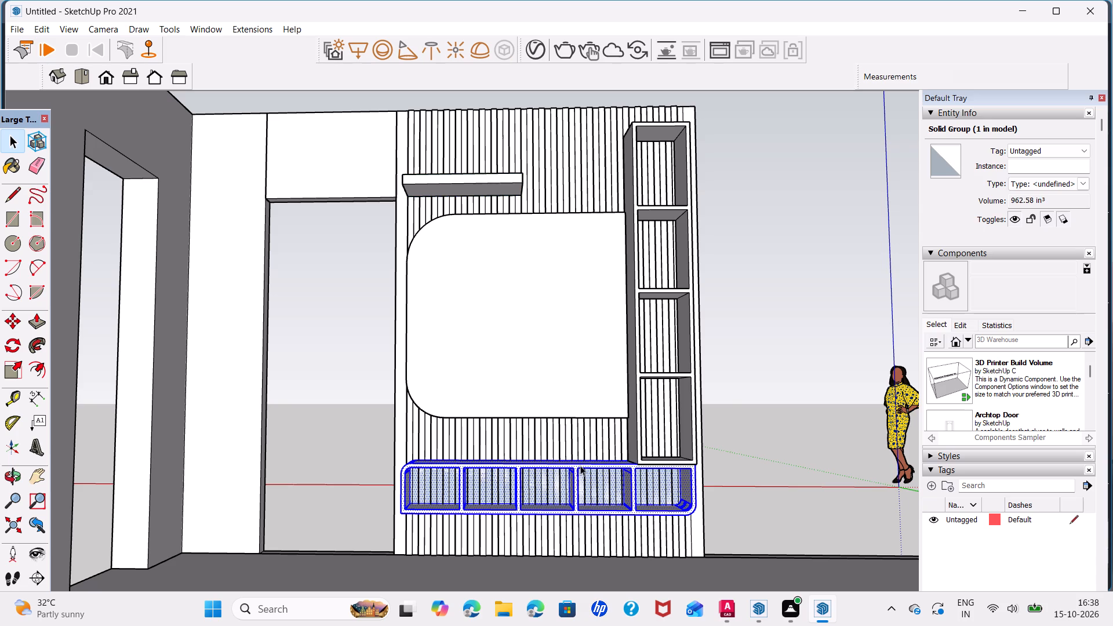
right_click(580, 465)
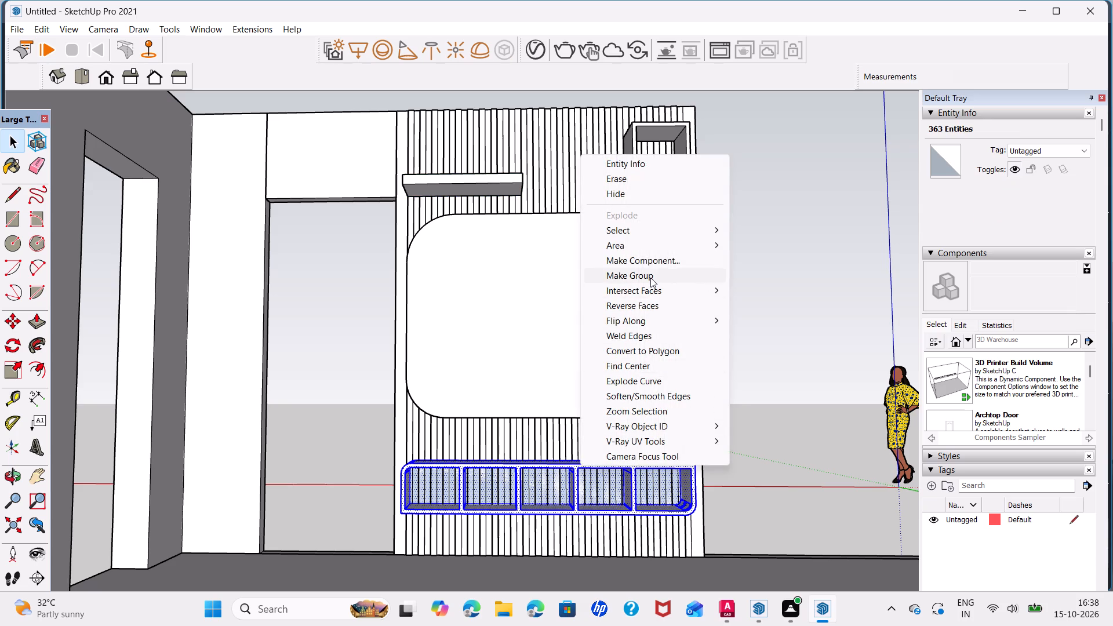
left_click(650, 278)
left_click(769, 346)
Examine the slatted feature wall in the context of the whole room.
scroll(482, 398, "down", 4)
middle_click_drag(485, 368, 488, 391)
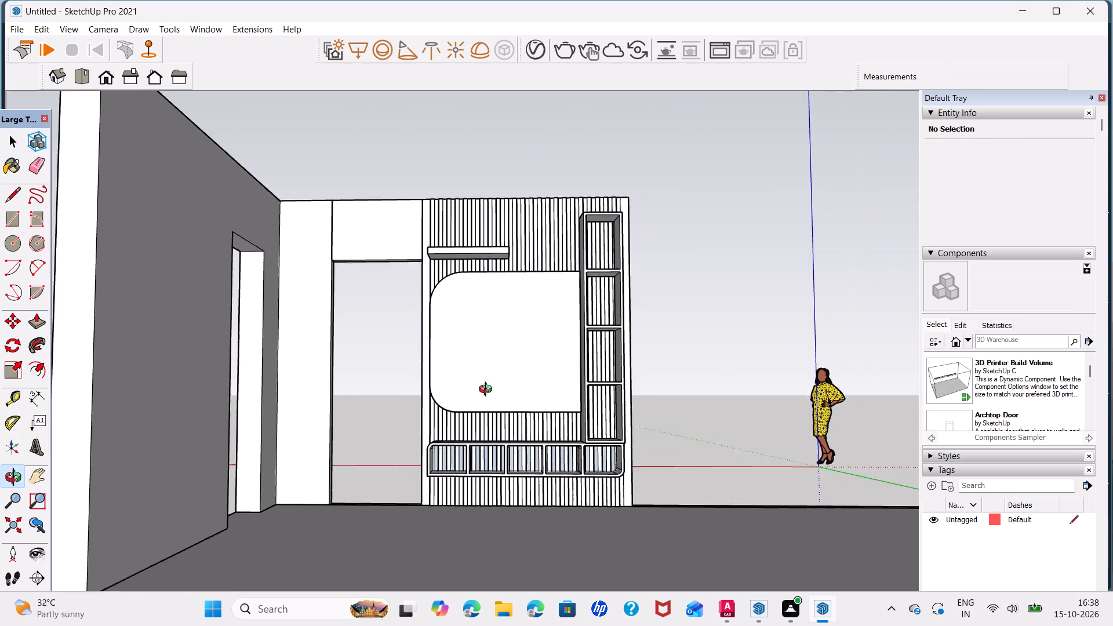
middle_click_drag(488, 391, 488, 429)
middle_click_drag(532, 415, 528, 332, "shift")
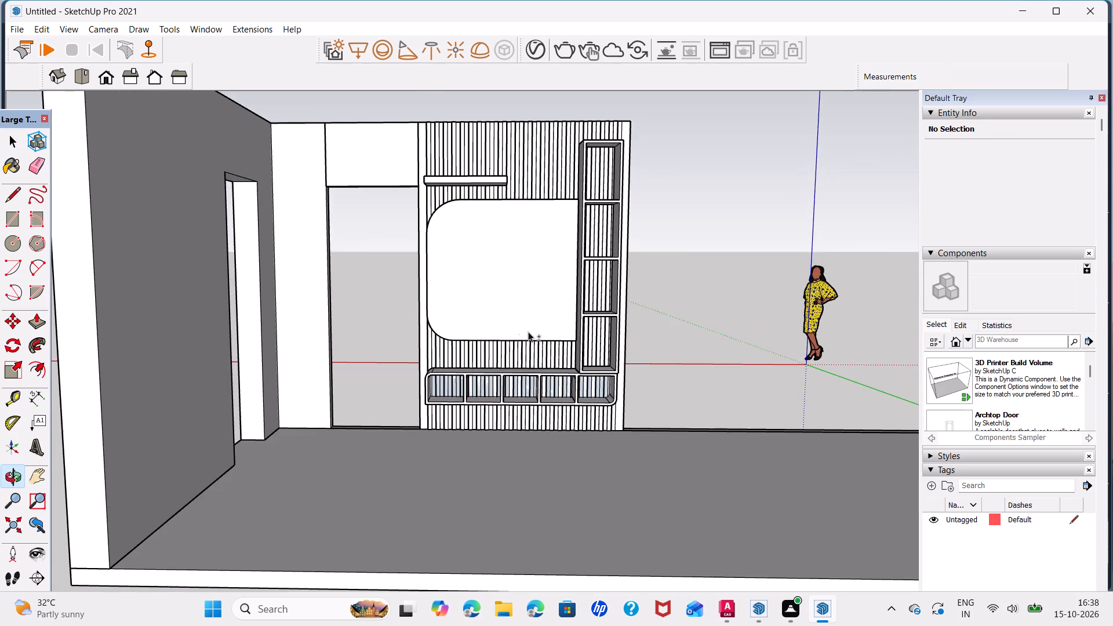
scroll(528, 352, "up", 2)
scroll(516, 441, "down", 4)
middle_click_drag(516, 441, 516, 409, "shift")
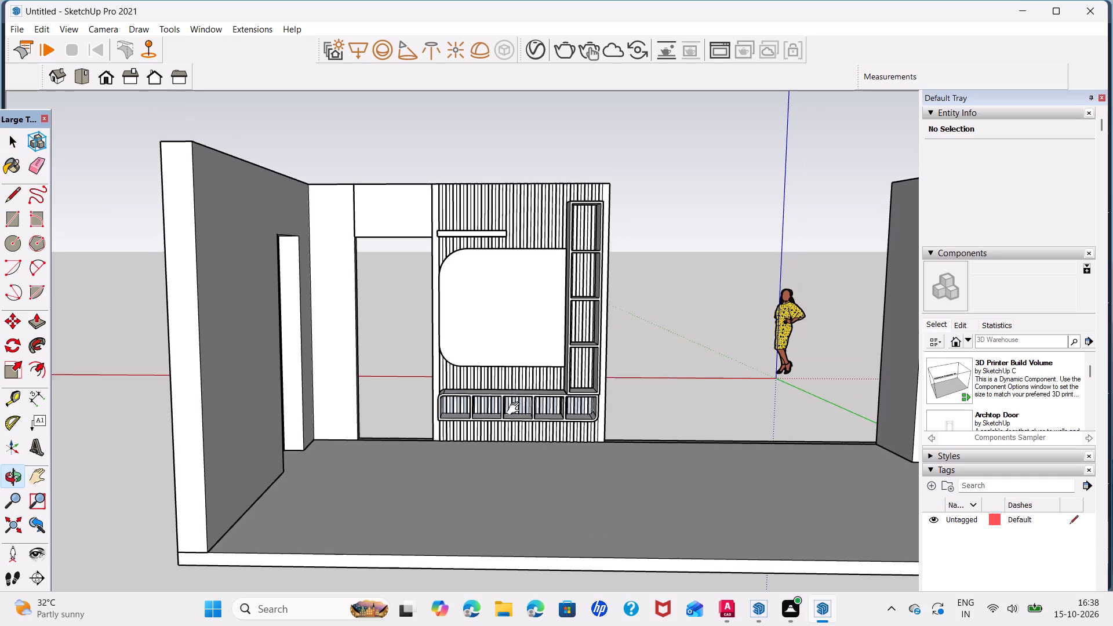
middle_click_drag(516, 409, 518, 377, "shift")
Draw a narrow rectangle about 2' 6 3/4" long on the floating ledge's underside, along its back edge.
scroll(481, 167, "up", 6)
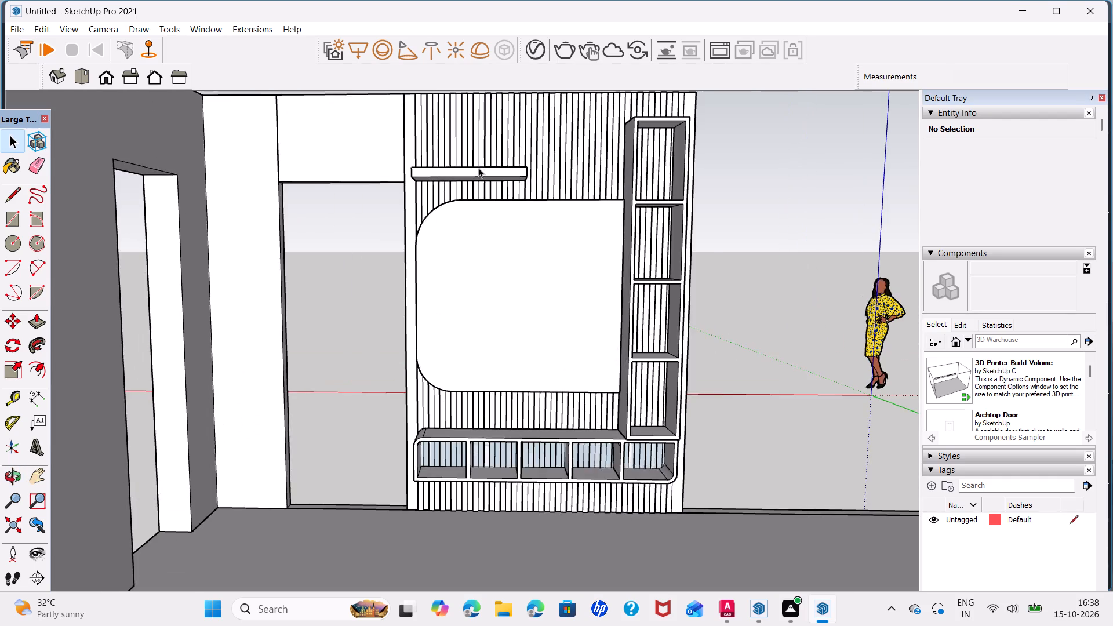
middle_click_drag(478, 168, 470, 122)
scroll(423, 179, "up", 5)
middle_click_drag(427, 185, 452, 144)
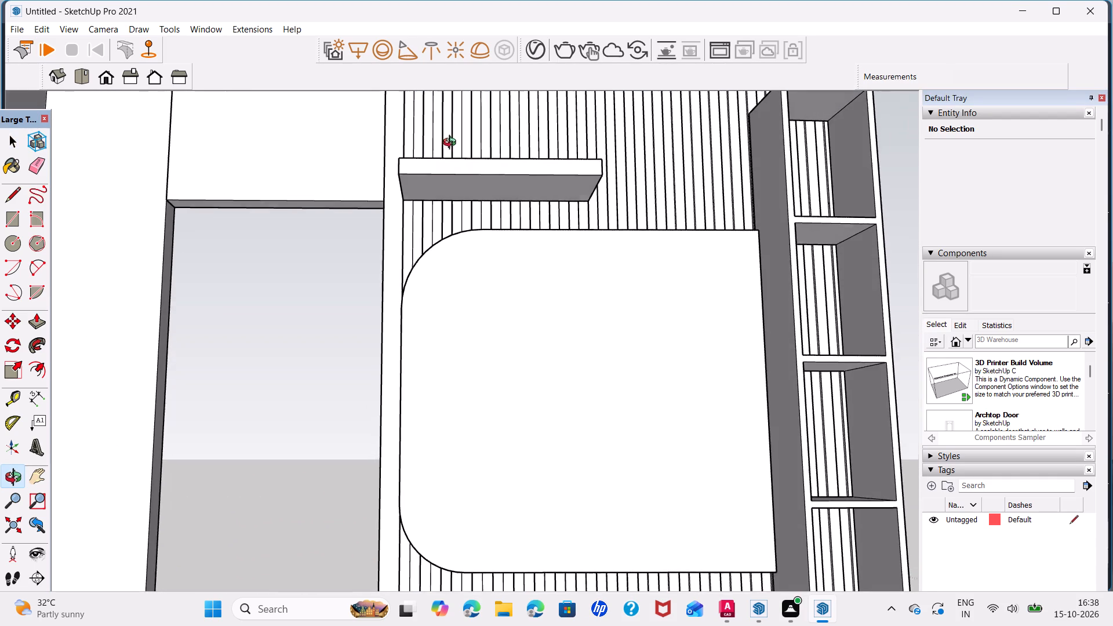
middle_click_drag(452, 144, 452, 137)
scroll(438, 200, "up", 3)
middle_click_drag(442, 187, 441, 174)
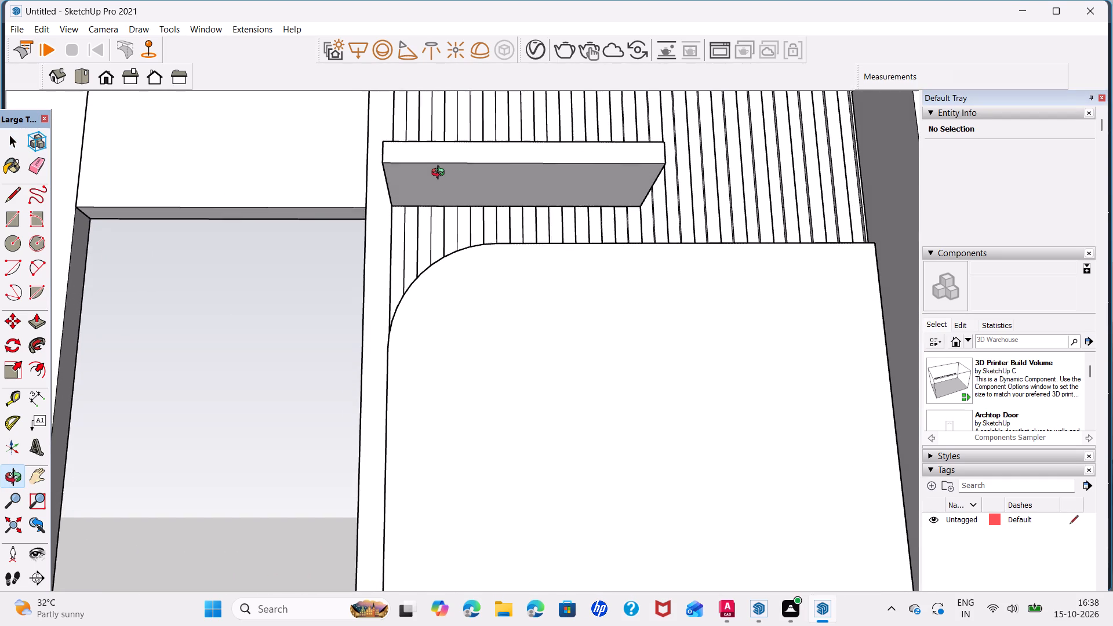
middle_click_drag(441, 174, 440, 167)
key("r")
left_click(394, 206)
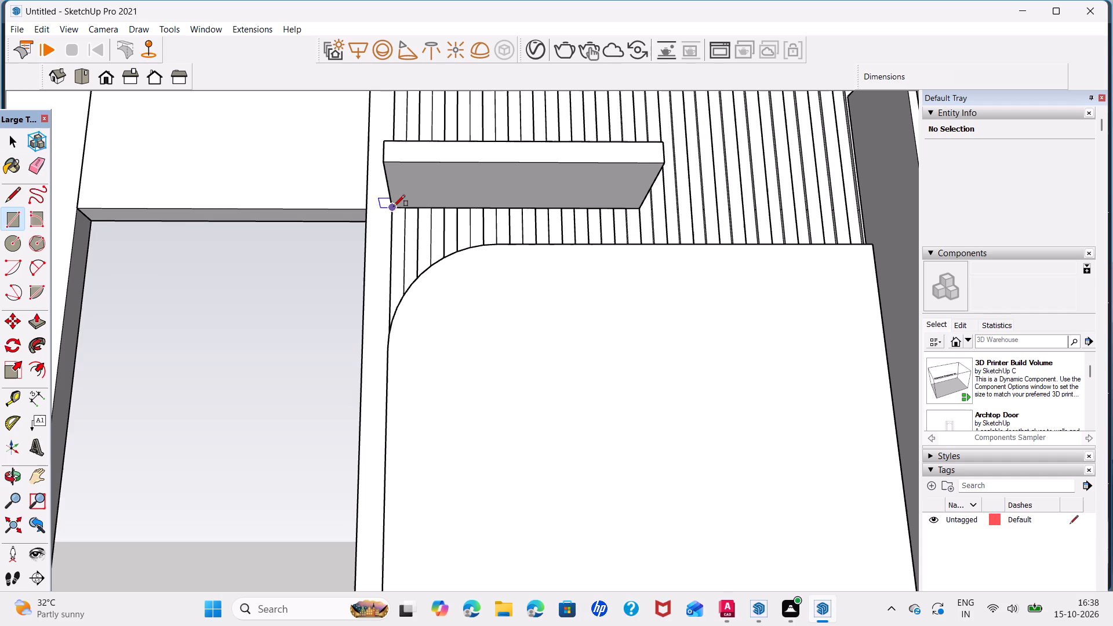
scroll(639, 203, "up", 6)
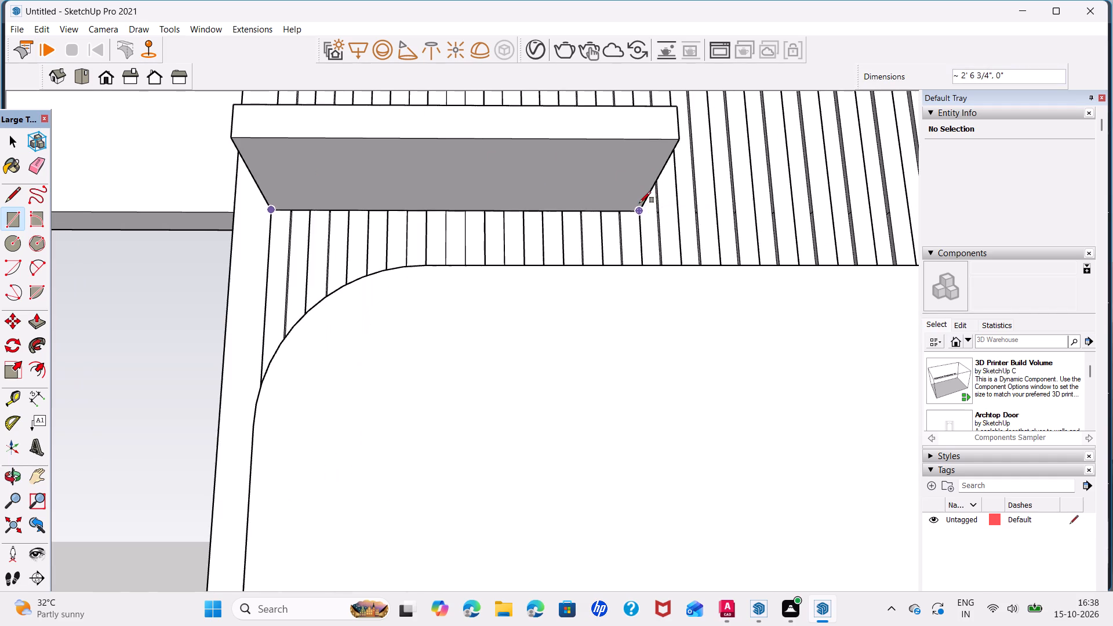
scroll(639, 203, "up", 4)
left_click(645, 204)
key("space")
Draw a rectangle about 1' 5/8" by 1 9/16" on the ceiling of the shelf unit's top compartment, along the back edge.
scroll(528, 184, "down", 3)
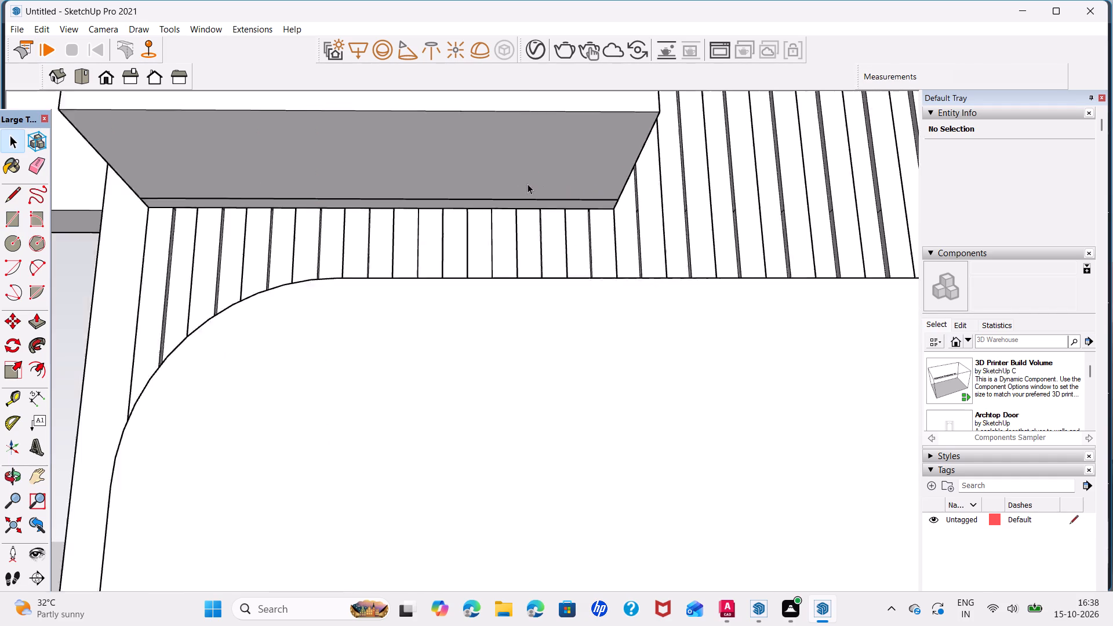
scroll(528, 184, "down", 12)
middle_click_drag(543, 190, 544, 244)
scroll(579, 210, "down", 3)
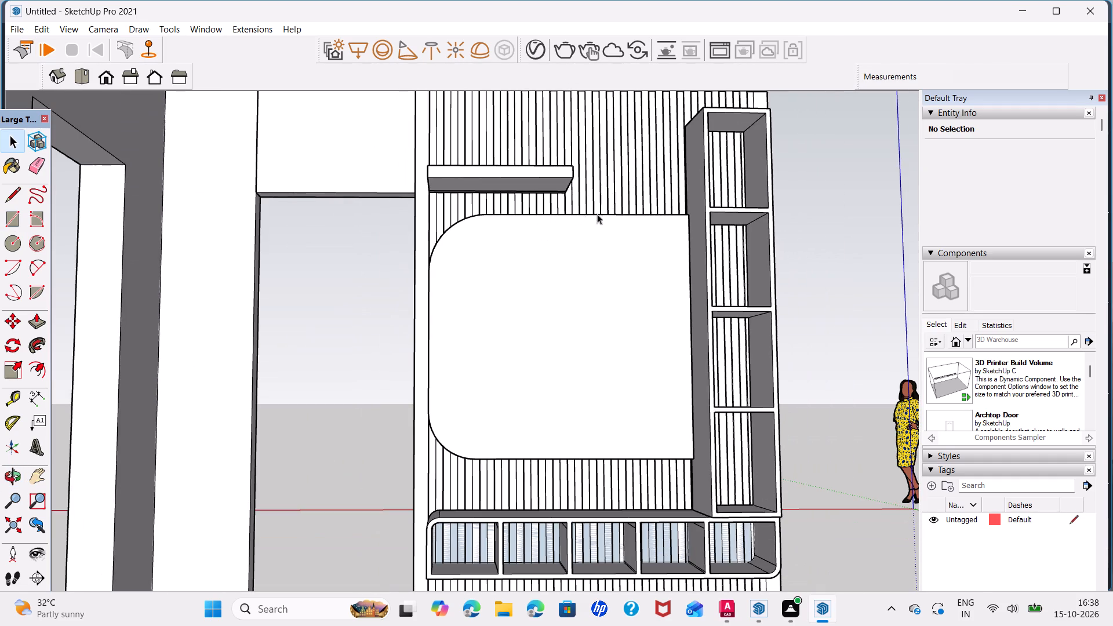
middle_click_drag(646, 221, 432, 231, "shift")
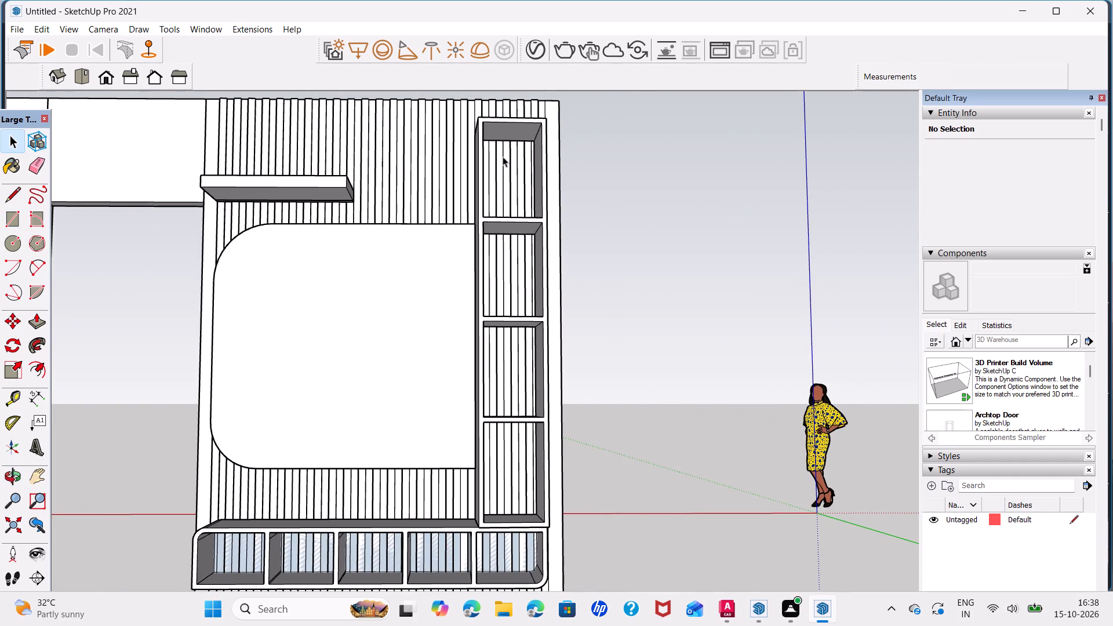
scroll(501, 130, "up", 5)
middle_click_drag(485, 134, 459, 139)
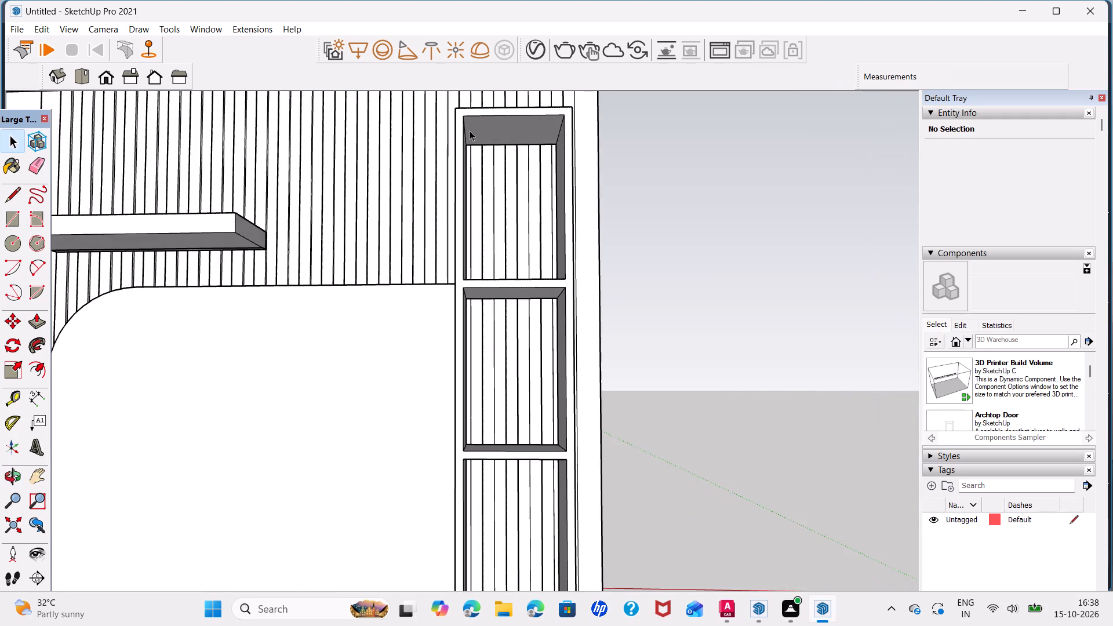
scroll(472, 128, "up", 6)
key("r")
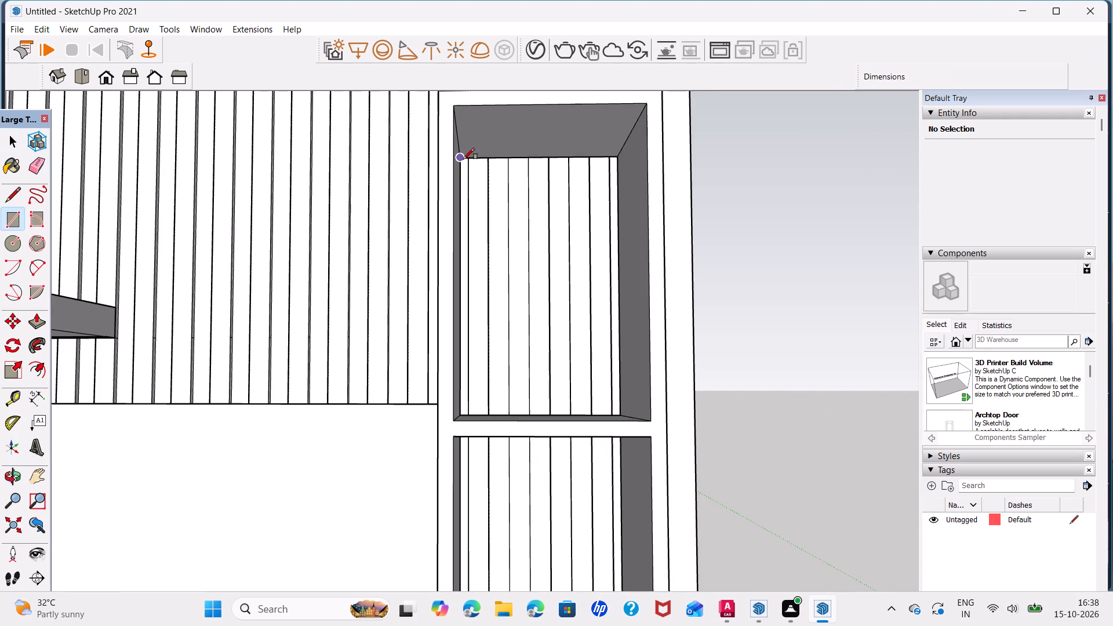
left_click(463, 159)
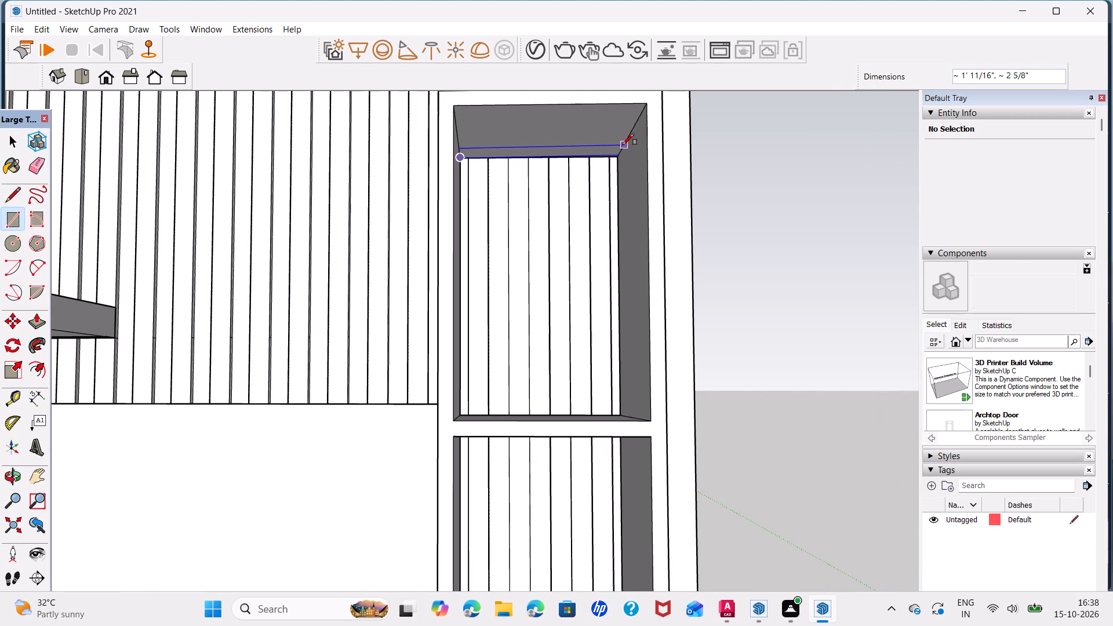
scroll(623, 145, "up", 12)
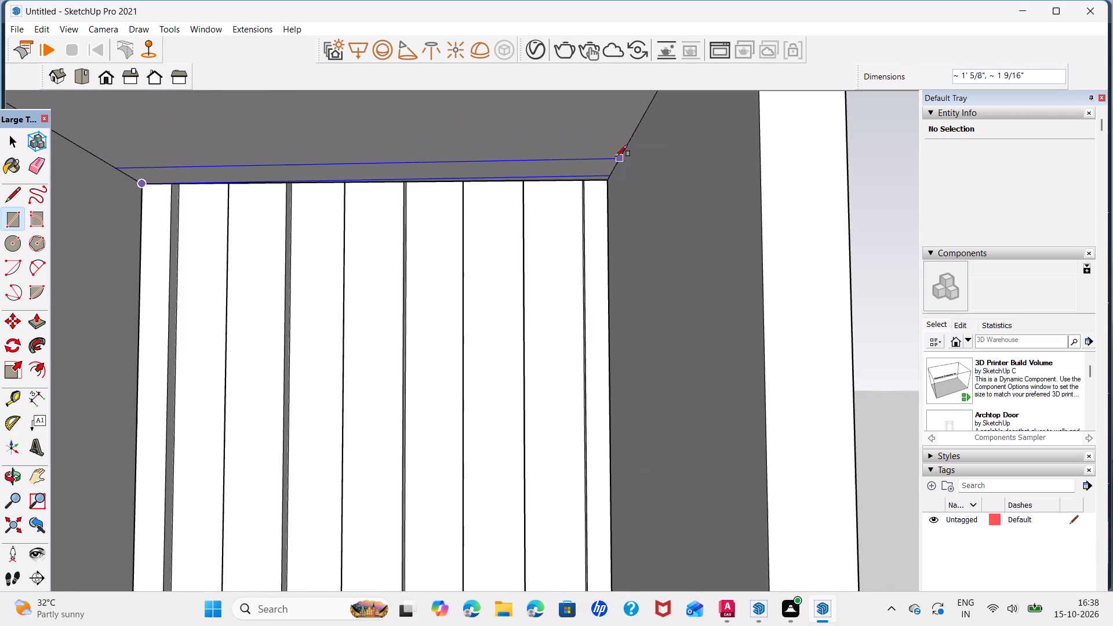
left_click(616, 156)
Draw a rectangle about 1' 5/8" by 1 3/4" on the ceiling of the shelf unit's second compartment from the top, along the back edge.
scroll(496, 246, "down", 8)
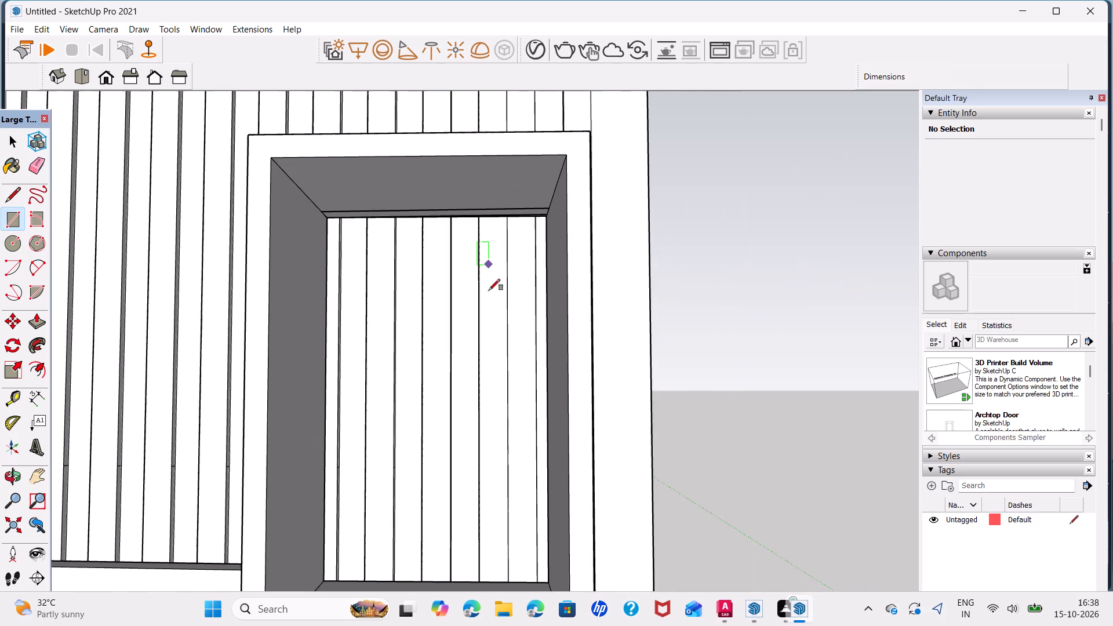
middle_click_drag(505, 409, 507, 57, "shift")
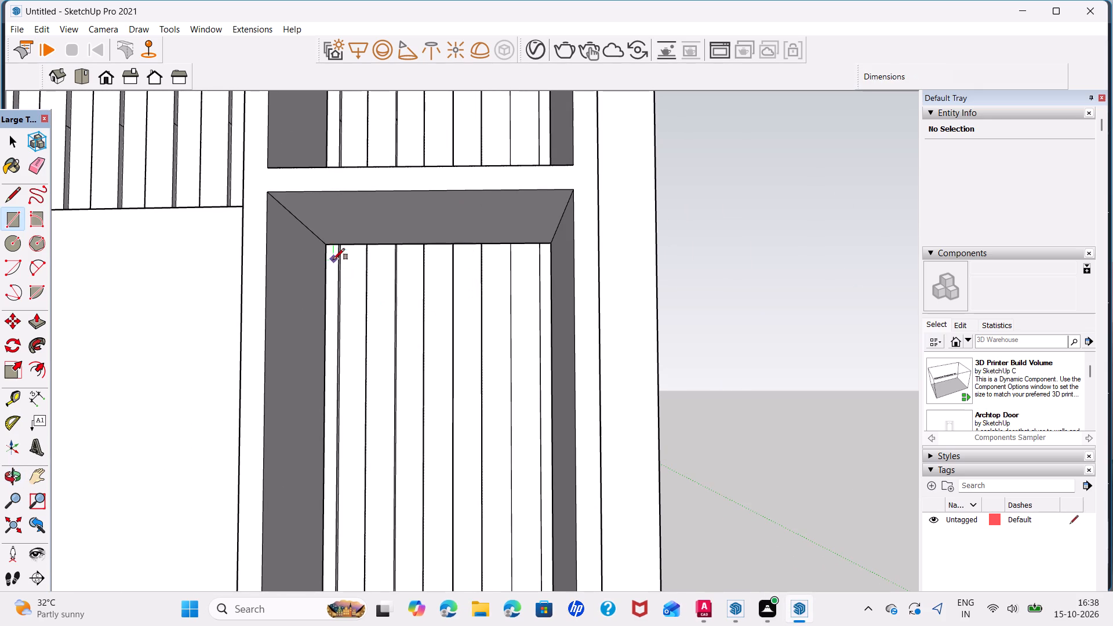
left_click(327, 245)
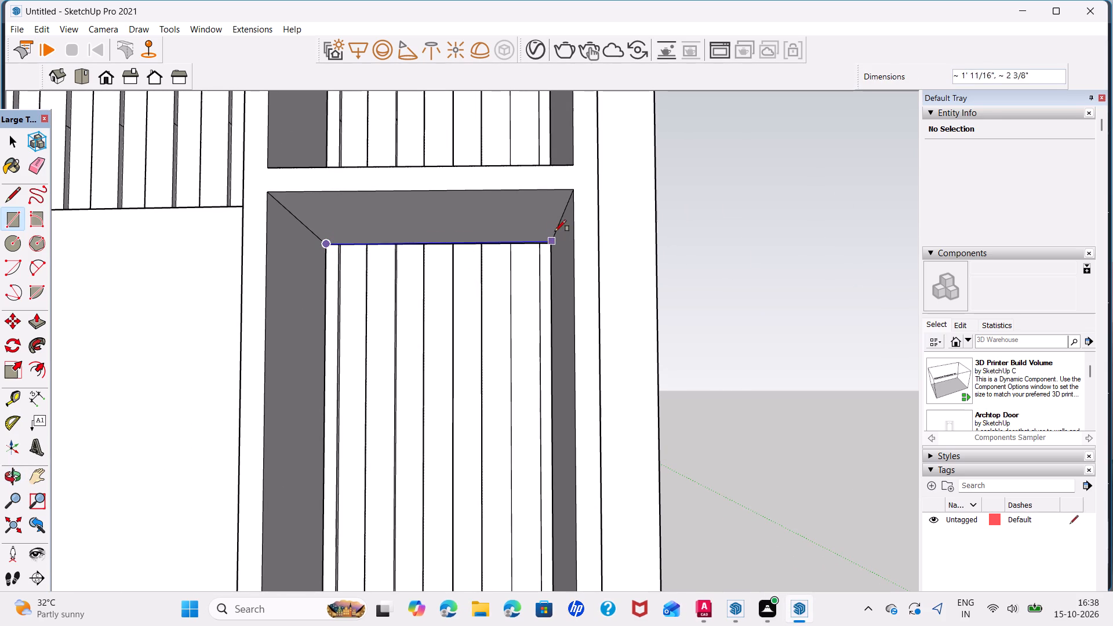
scroll(555, 234, "up", 6)
middle_click_drag(555, 234, 554, 234)
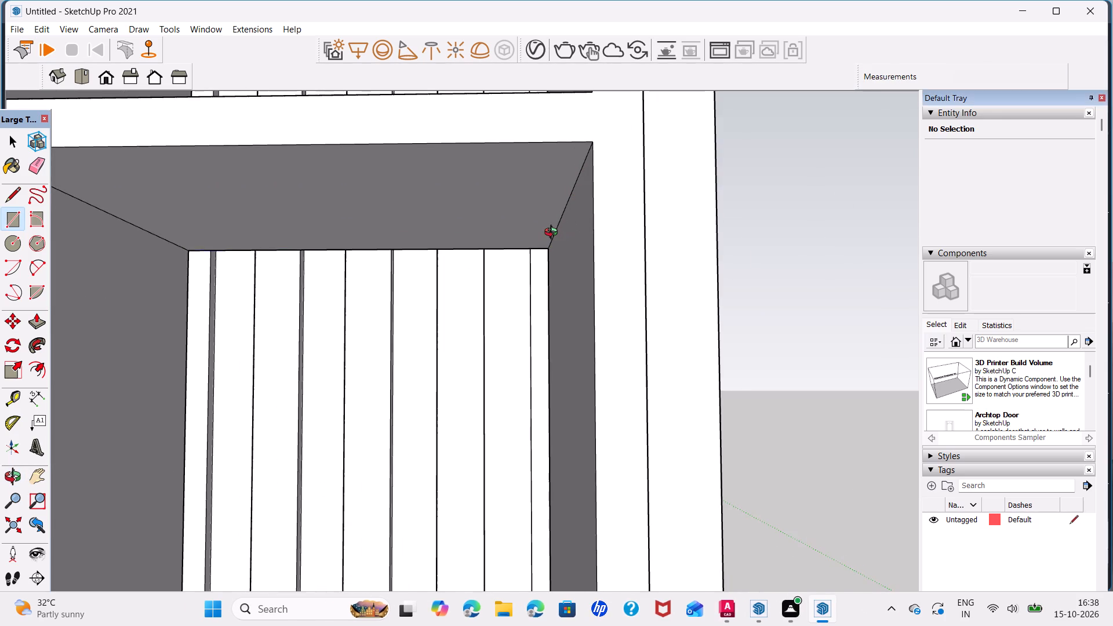
middle_click_drag(554, 234, 553, 213)
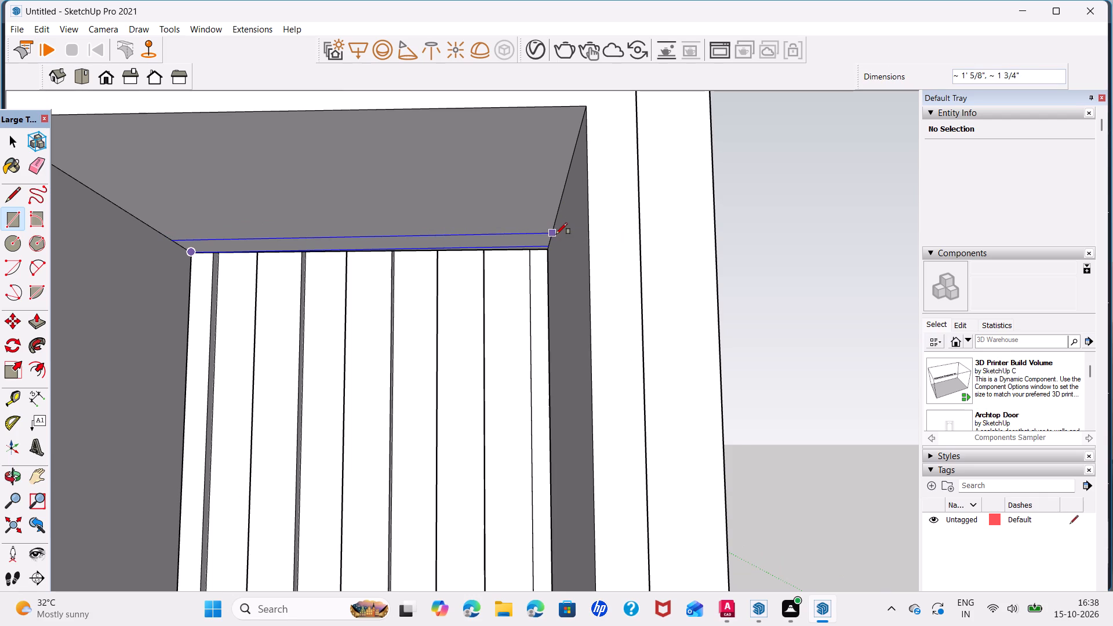
left_click(556, 234)
Draw a full-width narrow rectangle on the ceiling of the shelf unit's third compartment from the top, along the back edge.
scroll(491, 327, "down", 7)
middle_click_drag(488, 387, 505, 67, "shift")
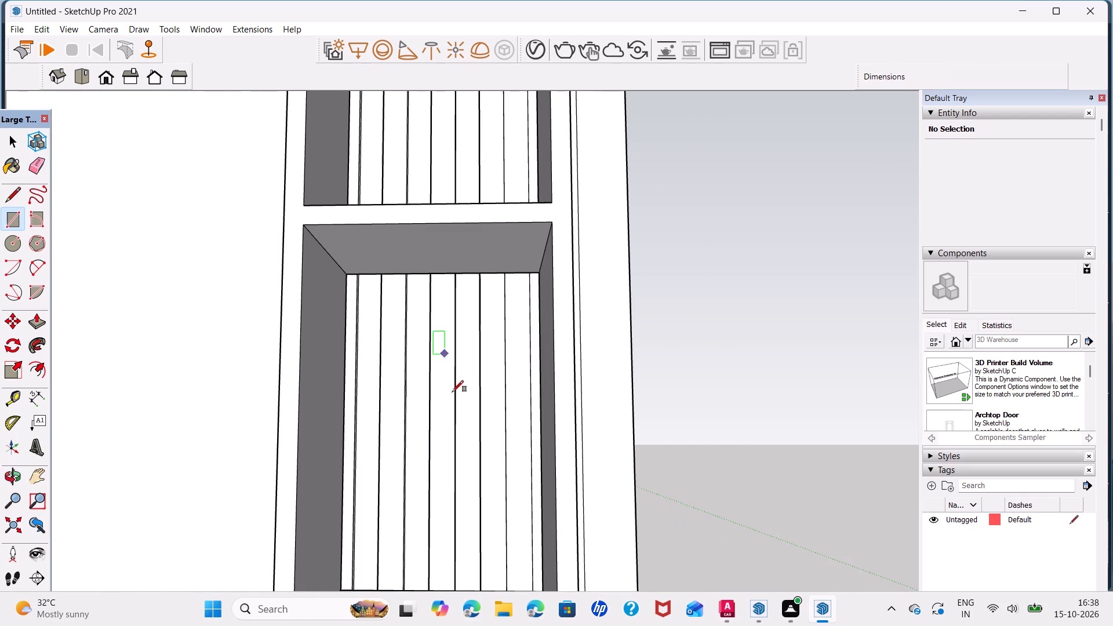
scroll(539, 271, "up", 6)
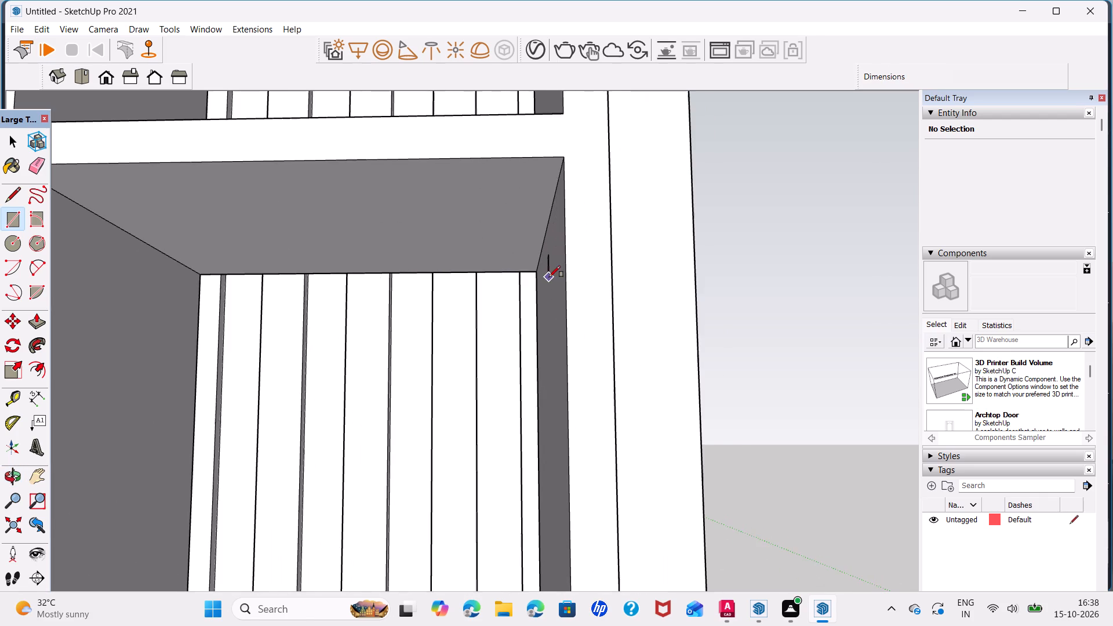
middle_click_drag(549, 277, 575, 270)
left_click(526, 274)
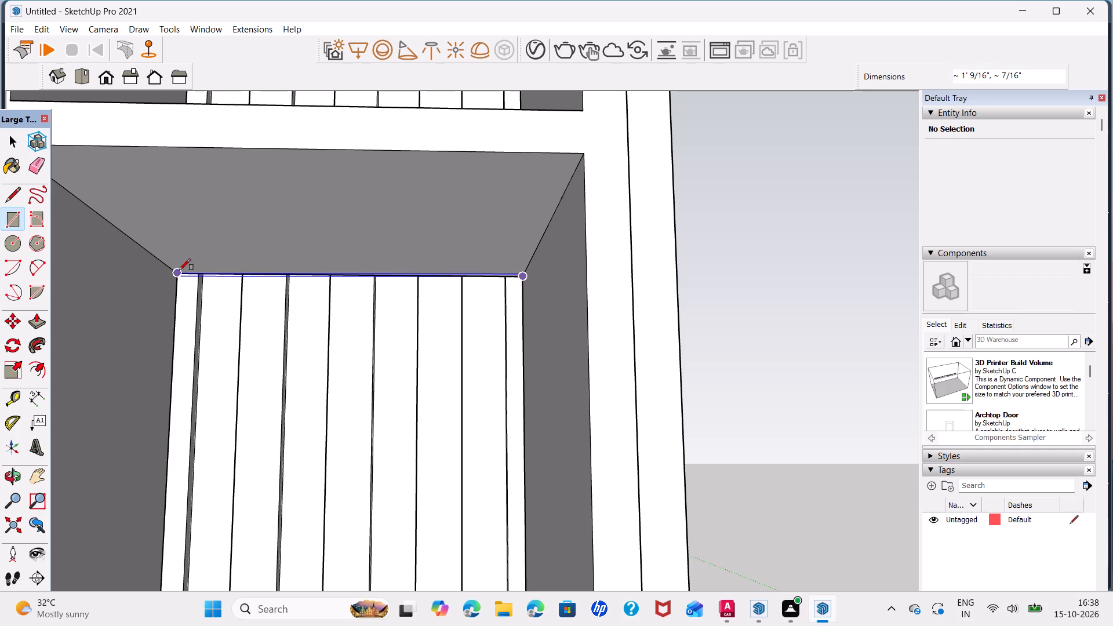
scroll(172, 263, "up", 2)
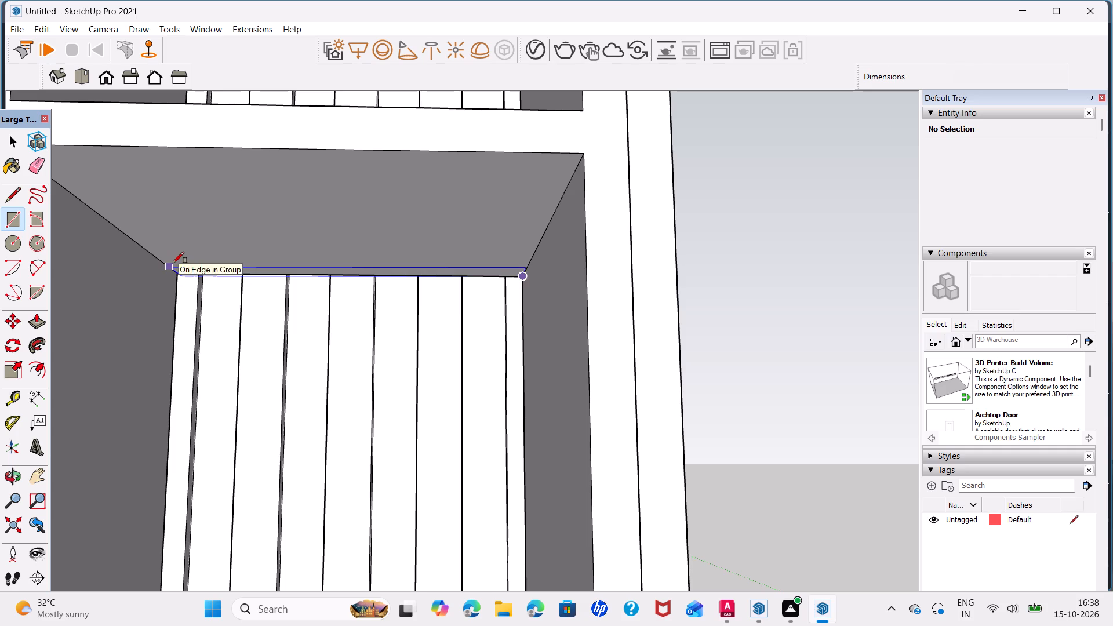
scroll(173, 263, "up", 3)
left_click(173, 268)
scroll(383, 350, "down", 4)
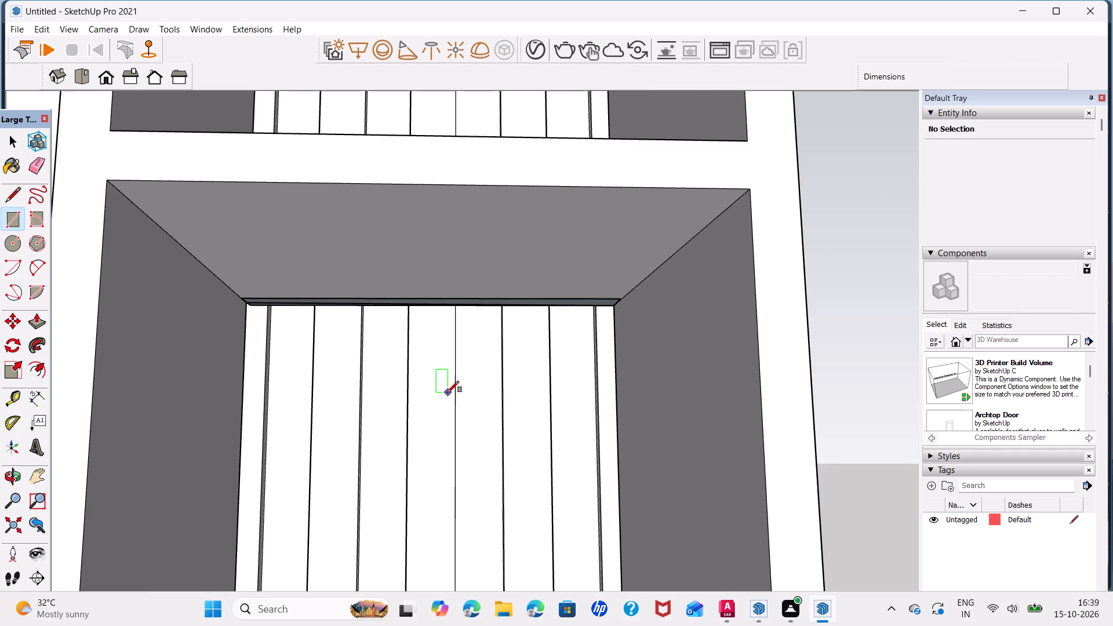
key("space")
Draw a full-width narrow rectangle on the ceiling of the shelf unit's lowest compartment, along the back edge.
middle_click_drag(467, 452, 412, 189, "shift")
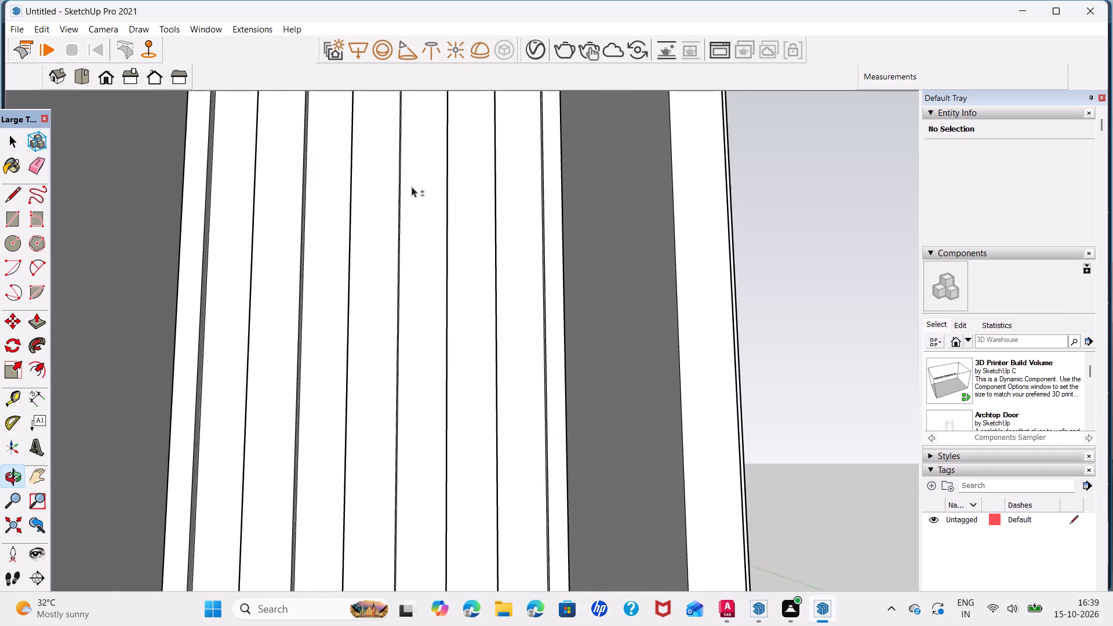
scroll(405, 326, "down", 7)
middle_click_drag(417, 460, 413, 238)
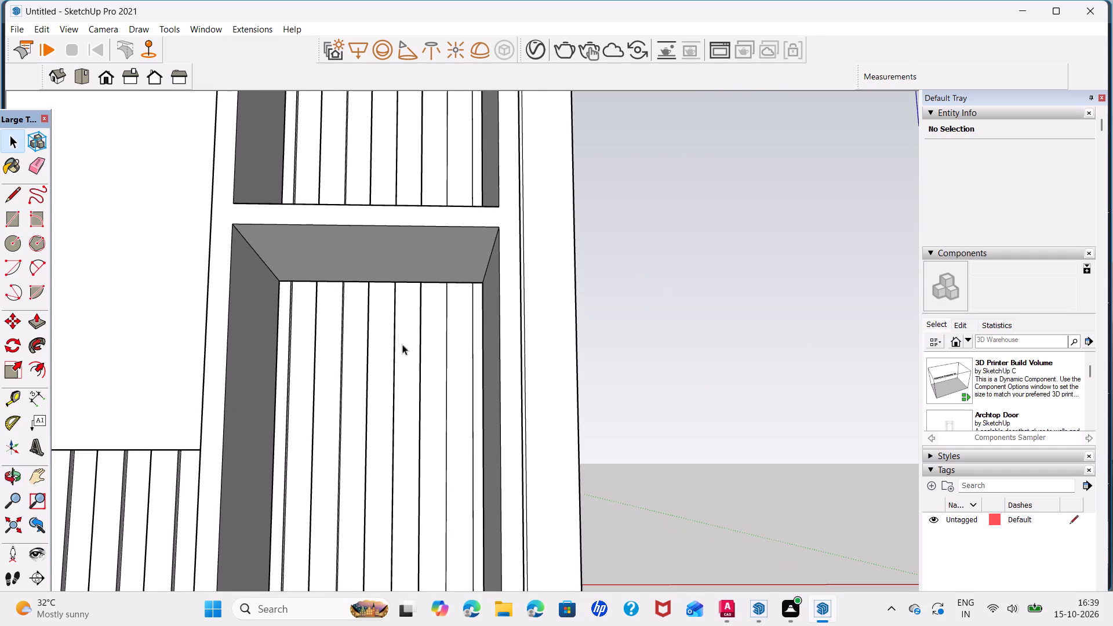
middle_click_drag(424, 438, 421, 363)
key("r")
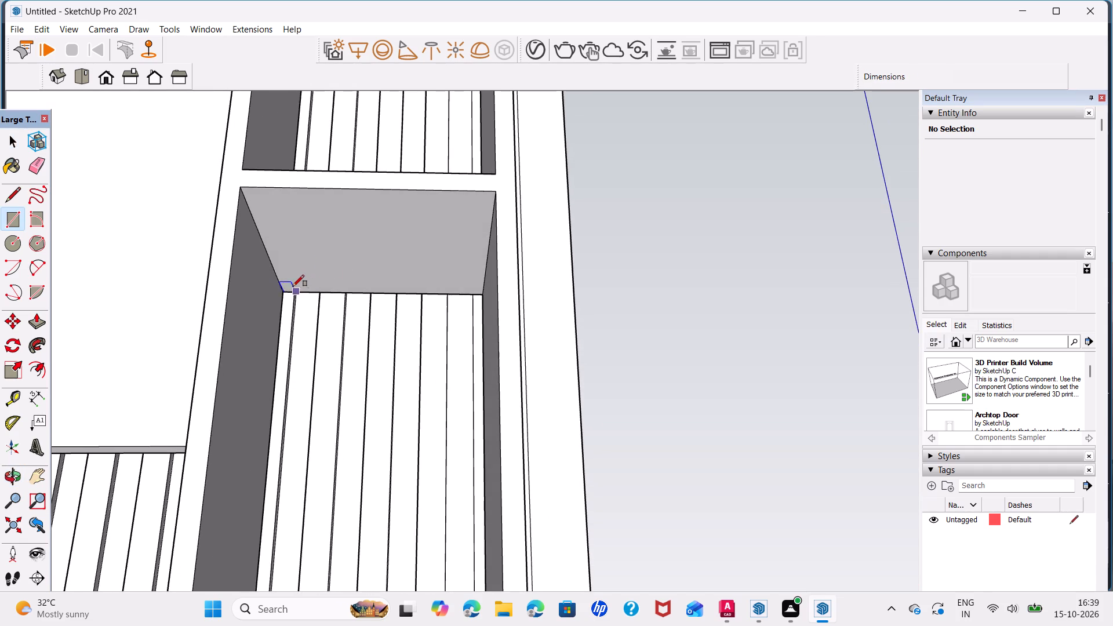
left_click(288, 293)
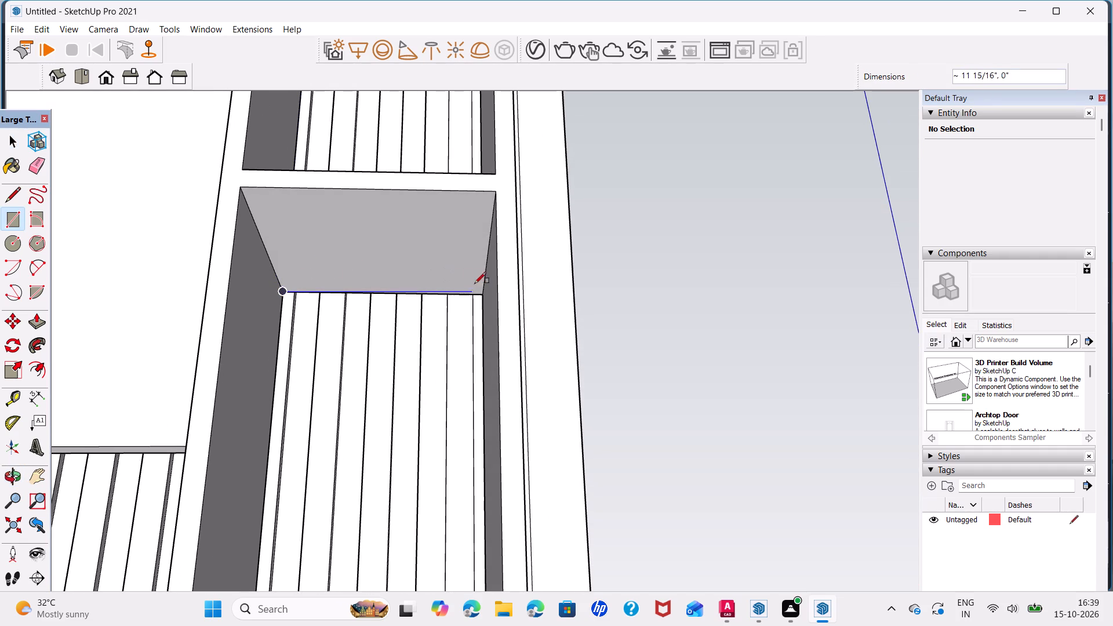
left_click(481, 282)
key("space")
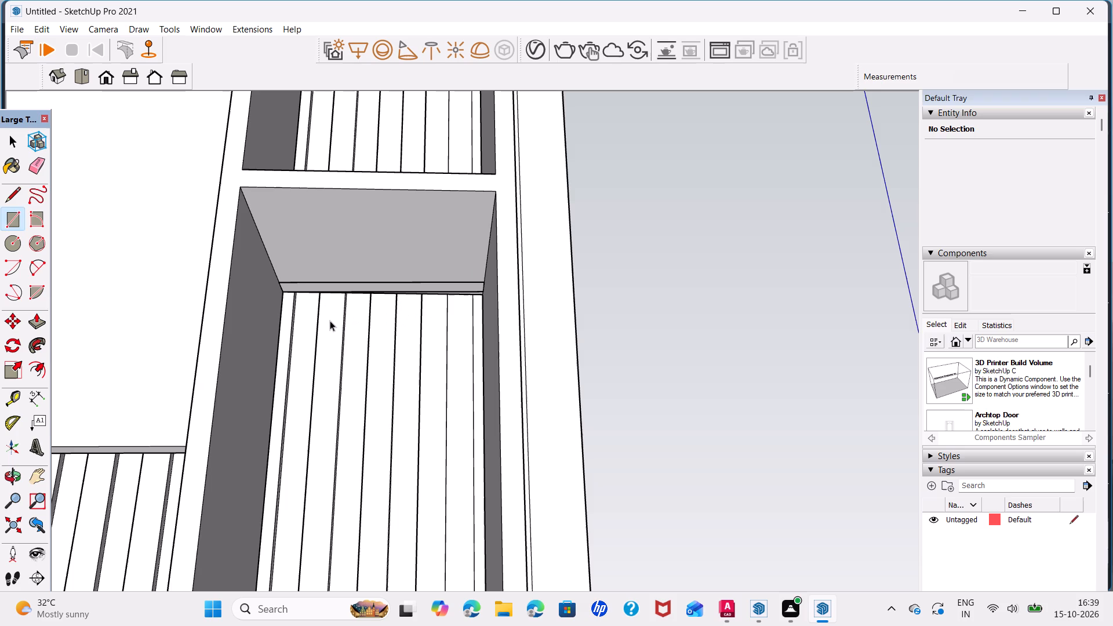
Examine the five-section cabinet and the whole feature wall in the context of the room.
scroll(329, 321, "down", 1)
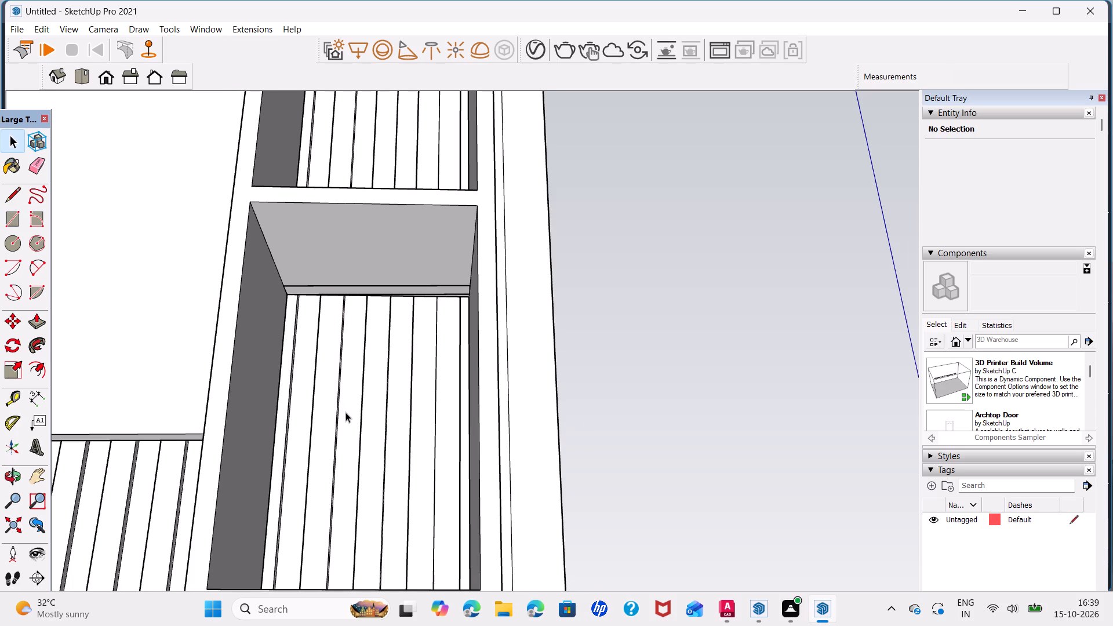
middle_click_drag(345, 412, 345, 234, "shift")
scroll(319, 408, "down", 6)
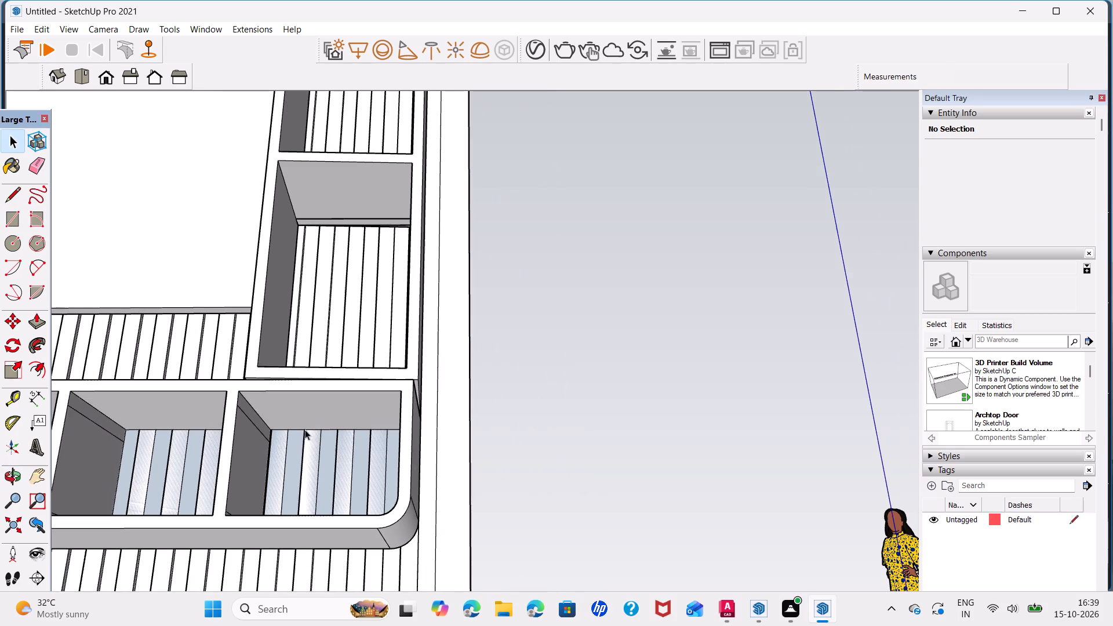
middle_click_drag(281, 405, 803, 441, "shift")
scroll(484, 390, "down", 2)
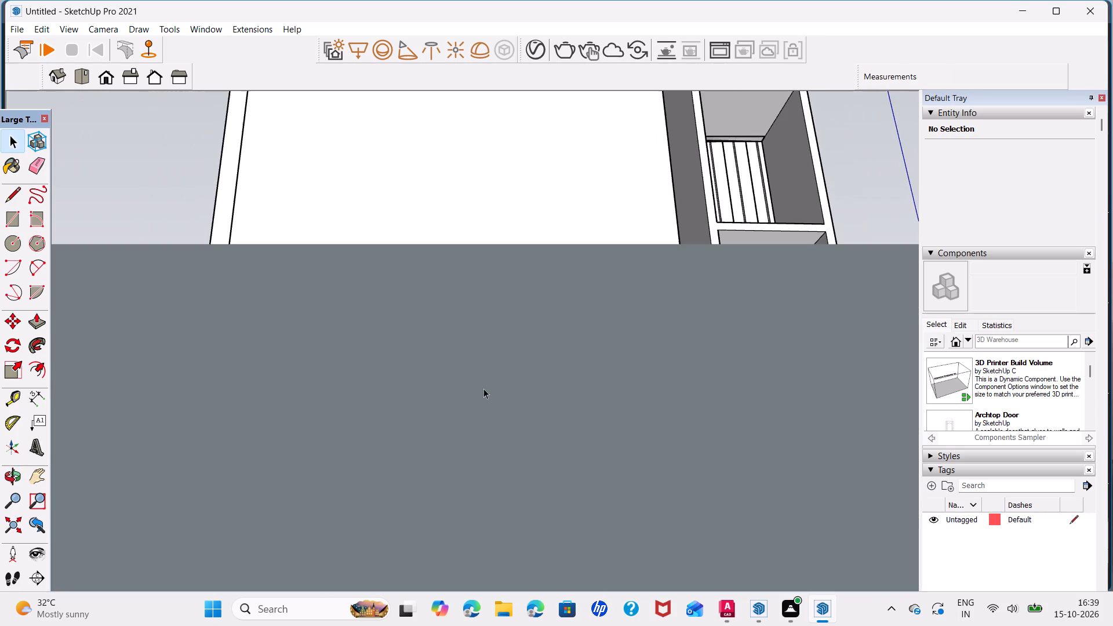
middle_click_drag(464, 341, 464, 492)
scroll(429, 254, "down", 1)
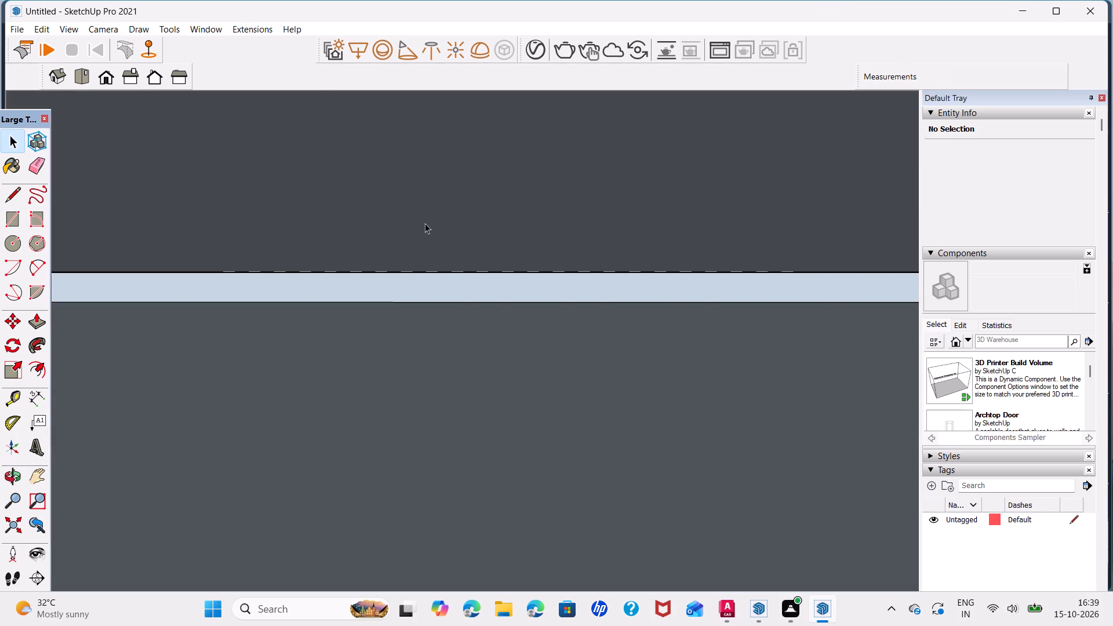
middle_click_drag(425, 223, 396, 452, "shift")
scroll(421, 343, "down", 6)
scroll(427, 268, "down", 7)
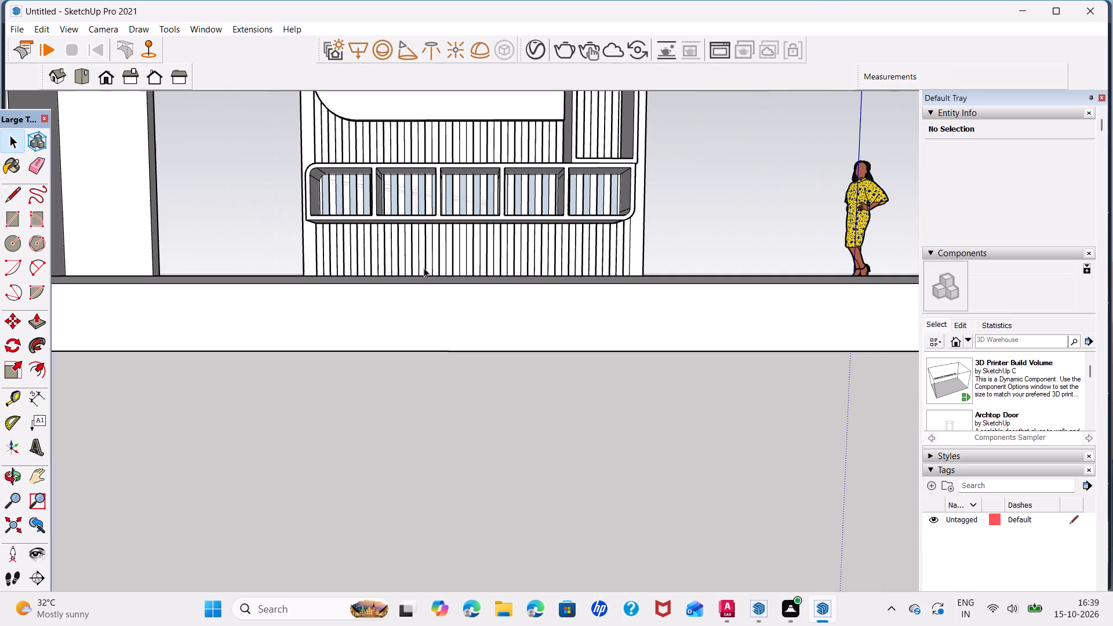
left_click(564, 459)
scroll(439, 214, "down", 6)
middle_click_drag(439, 210, 437, 459, "shift")
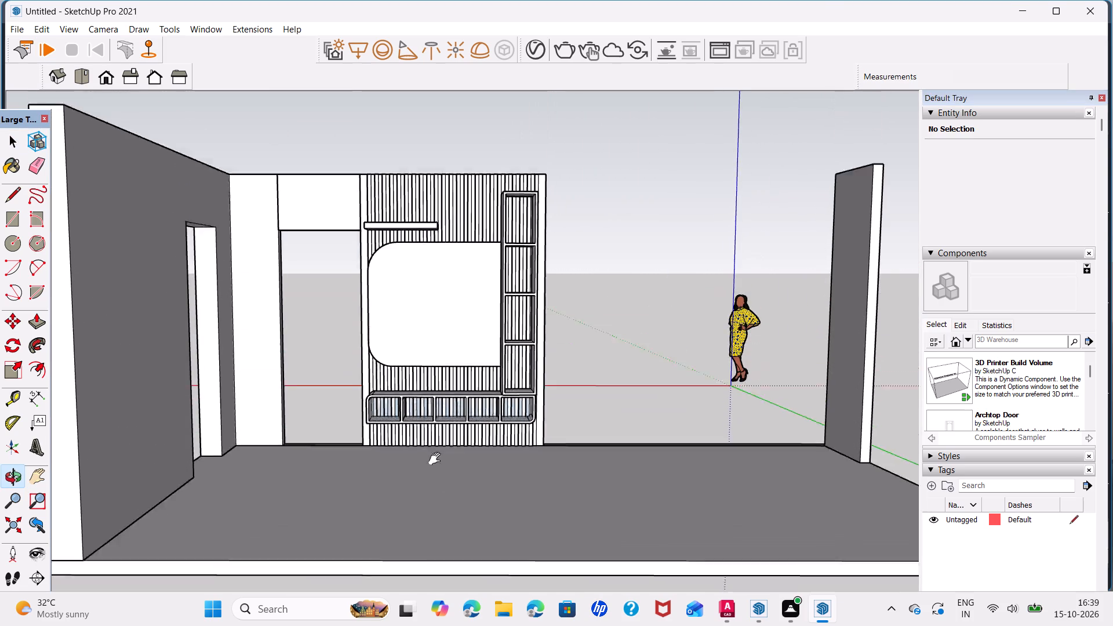
middle_click_drag(437, 459, 437, 489, "shift")
scroll(466, 456, "down", 2)
middle_click_drag(466, 456, 446, 441)
scroll(446, 441, "down", 2)
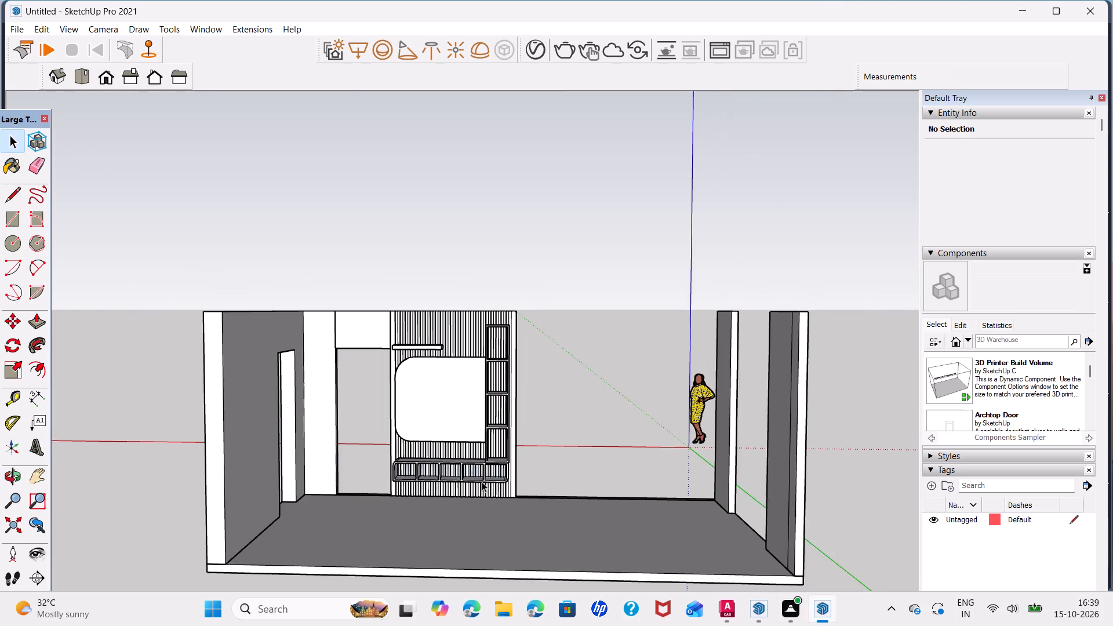
middle_click_drag(482, 482, 486, 496)
scroll(329, 434, "up", 2)
middle_click_drag(390, 486, 374, 489)
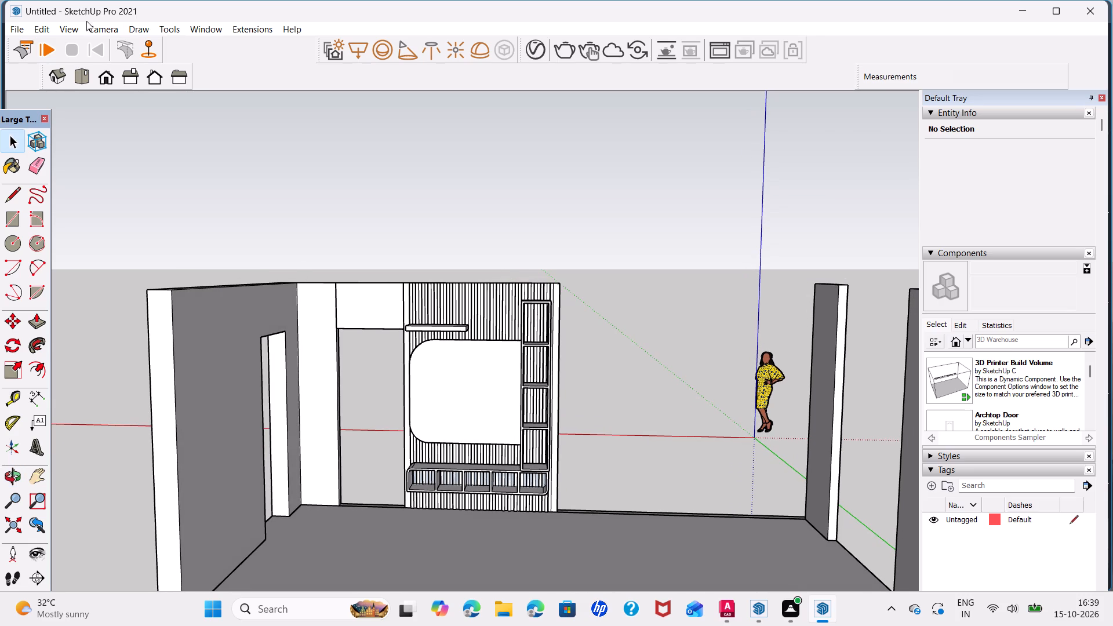
Import the "door" model from the Downloads folder and place it on the floor near the side wall opening.
left_click(16, 32)
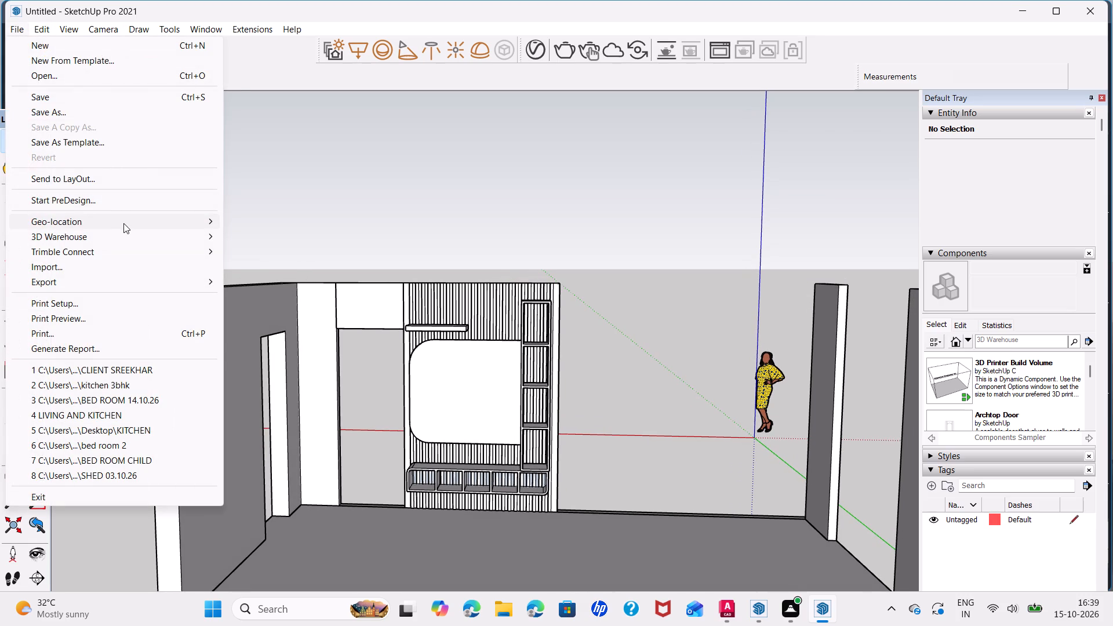
left_click(135, 266)
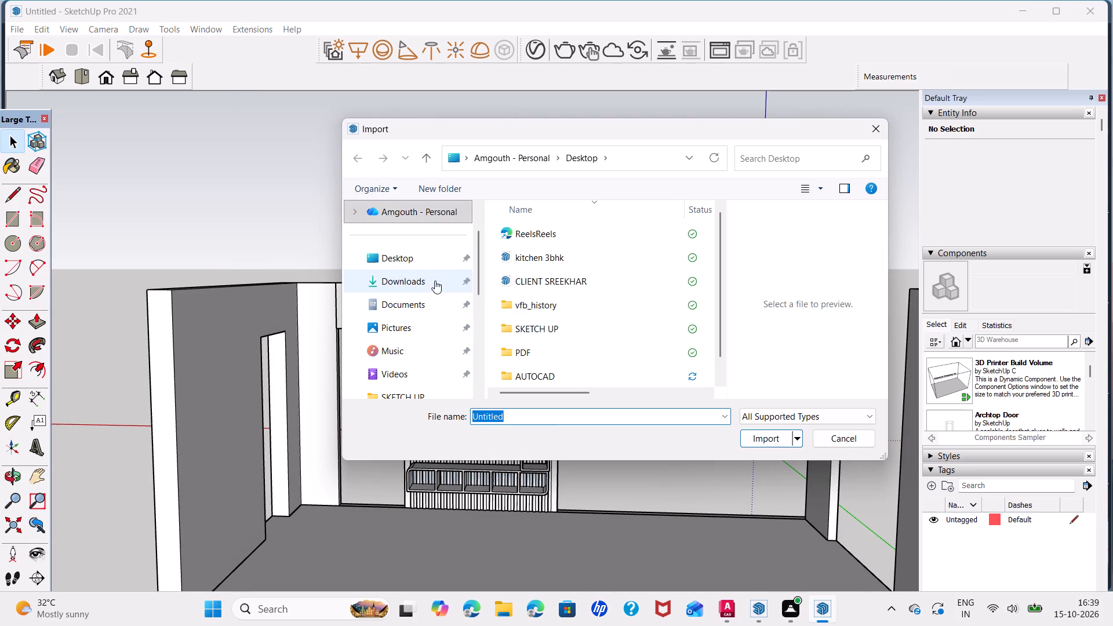
left_click(406, 282)
scroll(573, 276, "down", 3)
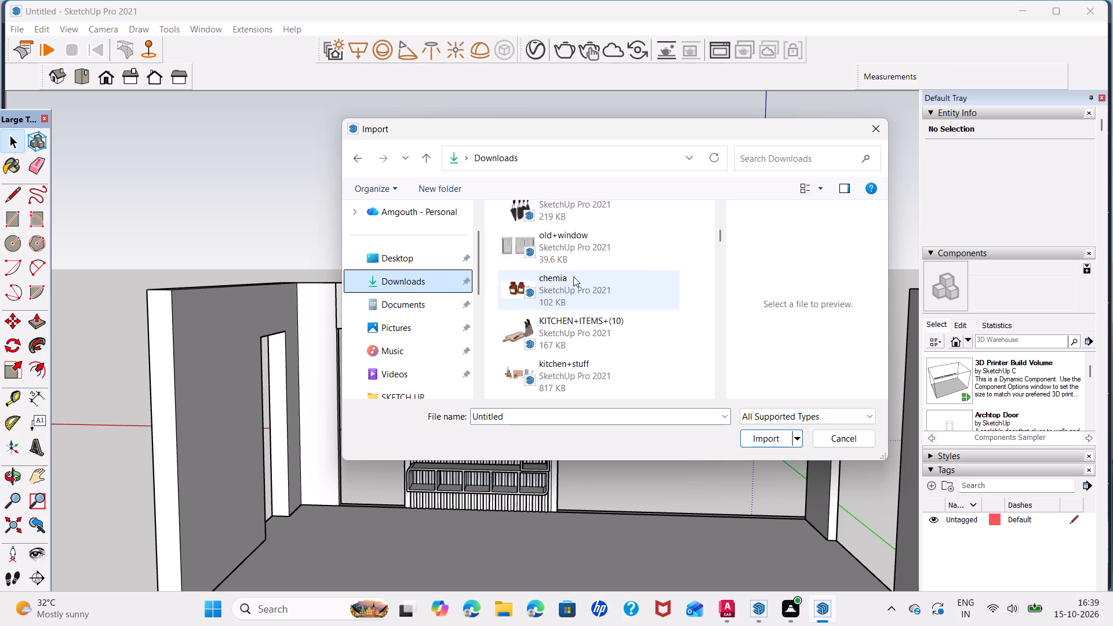
scroll(573, 276, "down", 8)
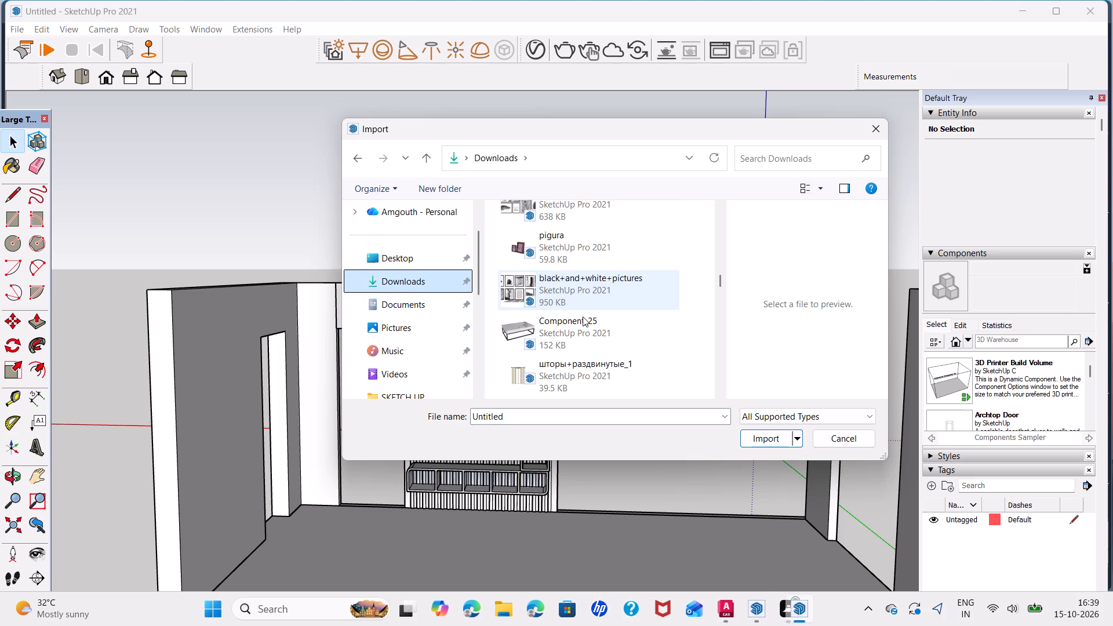
scroll(577, 348, "down", 2)
left_click(528, 327)
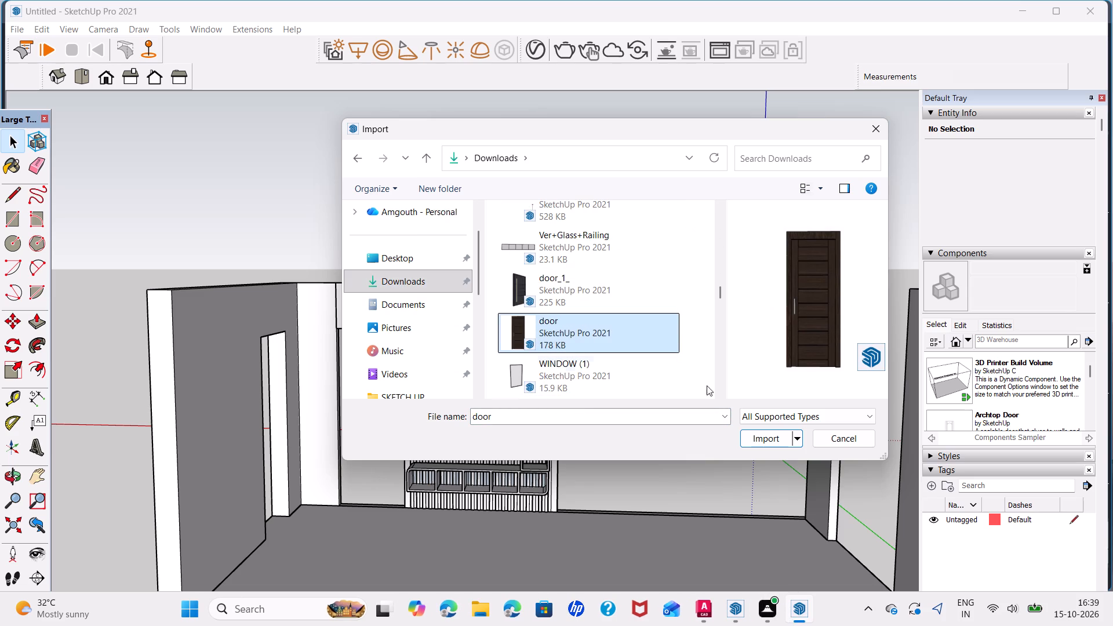
left_click(764, 439)
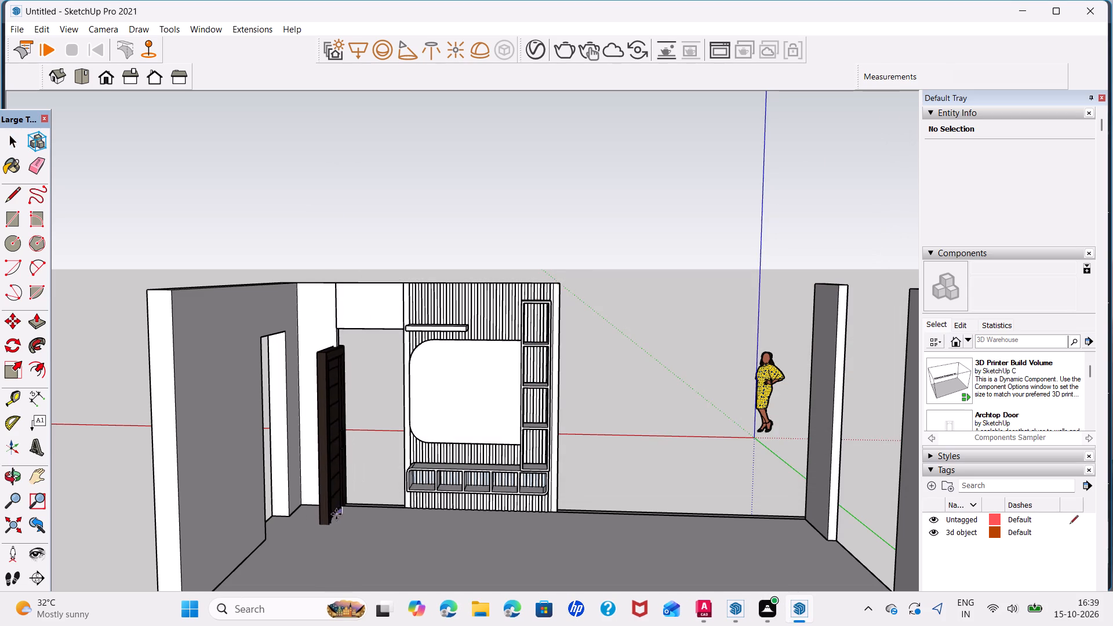
left_click(329, 530)
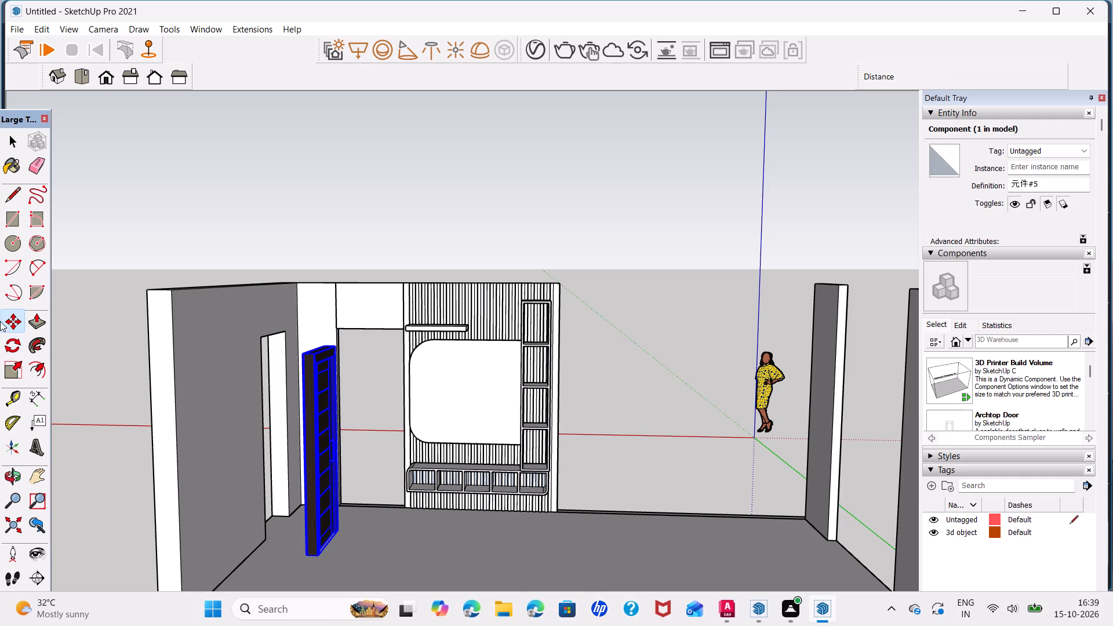
Move the imported door into the side wall opening, aligning its bottom corner with the opening's bottom corner.
left_click(0, 329)
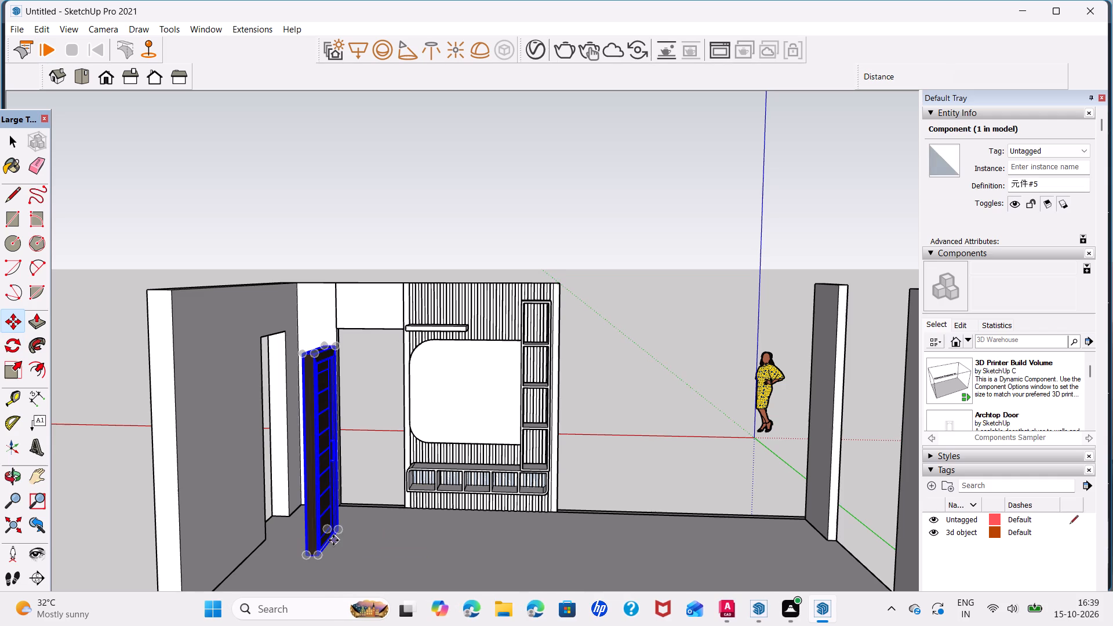
middle_click_drag(283, 518, 736, 499)
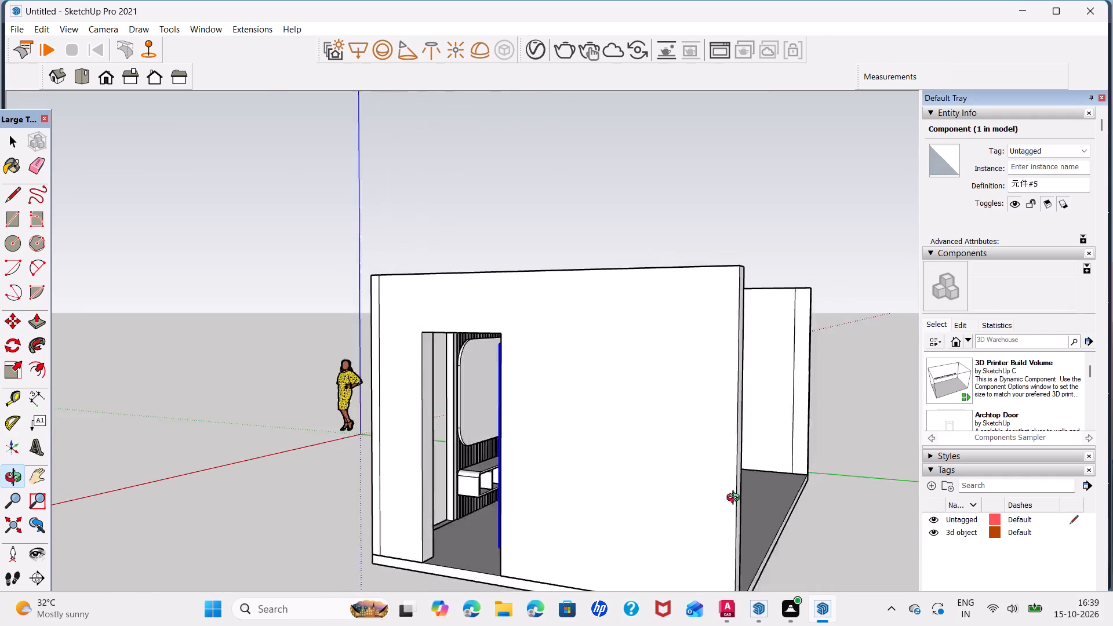
middle_click_drag(736, 499, 755, 497)
key("space")
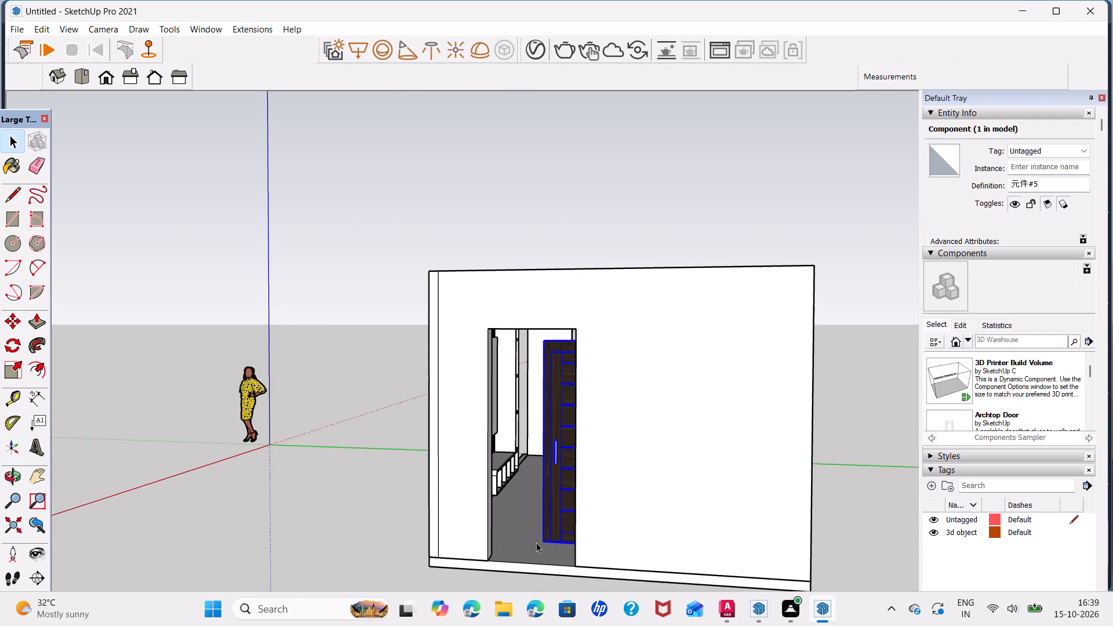
key("m")
left_click(543, 544)
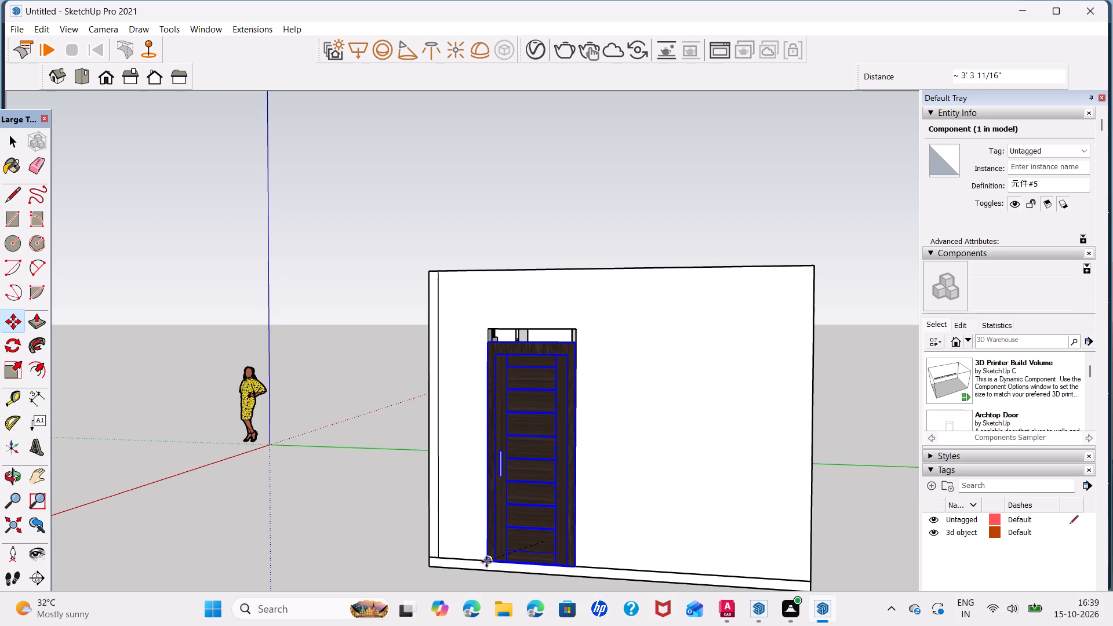
left_click(486, 562)
Scale the door's height by about 1.06 up to the top edge of the side wall opening.
key("s")
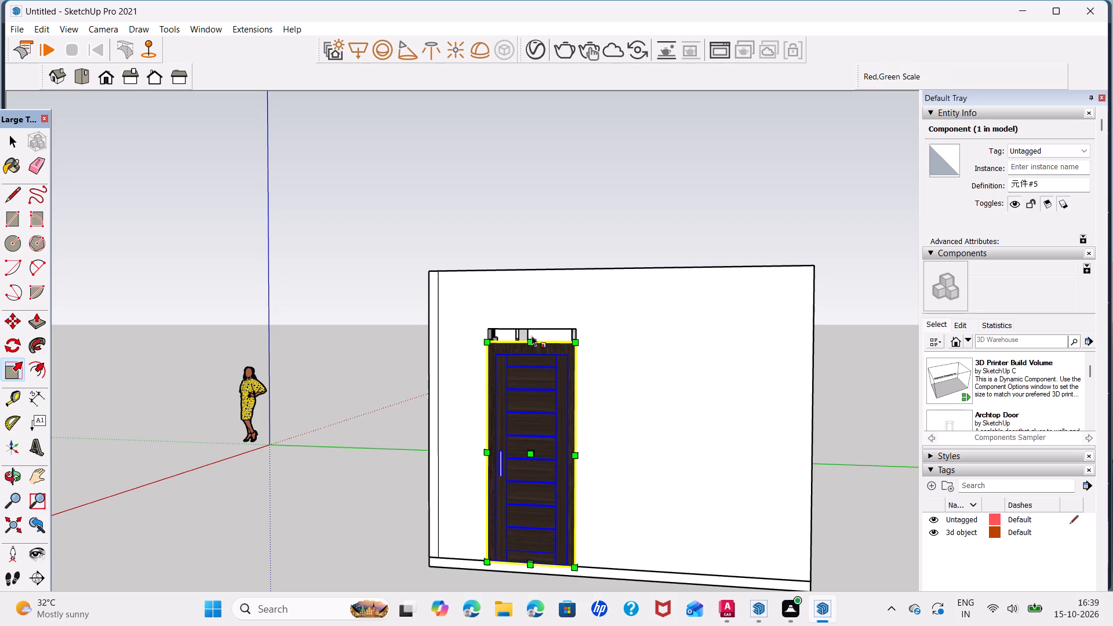
scroll(533, 337, "up", 7)
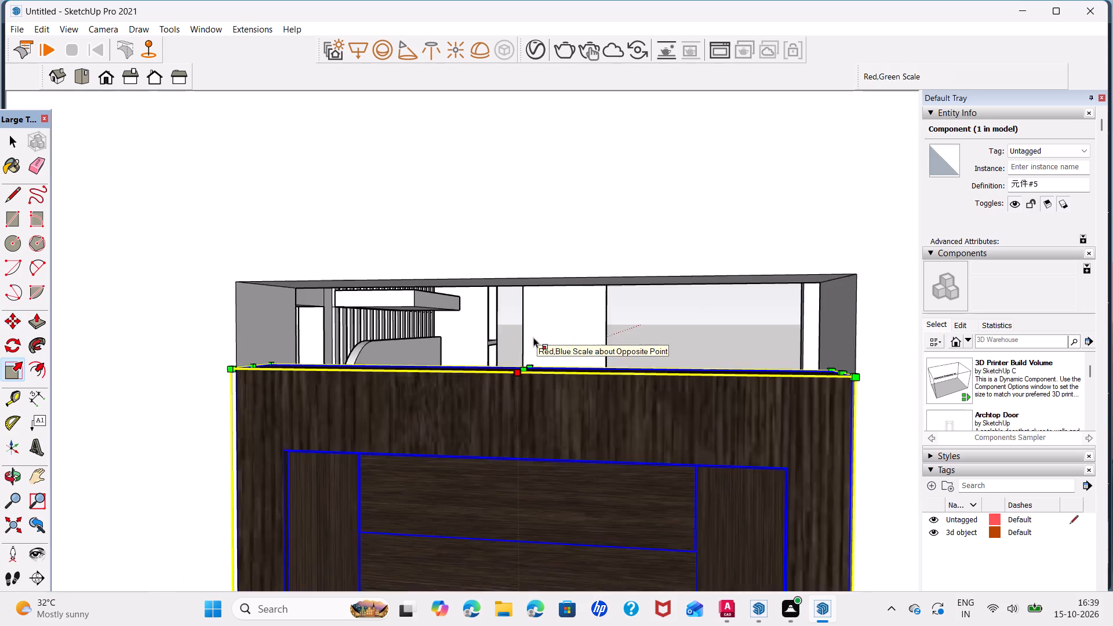
scroll(533, 337, "up", 3)
scroll(525, 365, "down", 5)
middle_click_drag(504, 387, 507, 414)
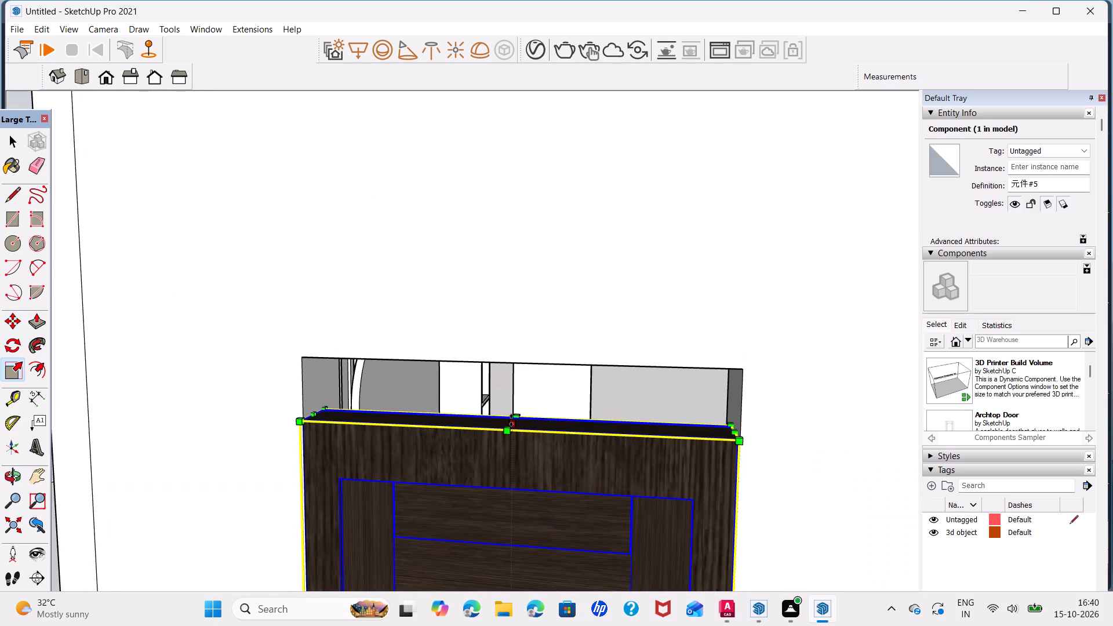
left_click(511, 420)
left_click(509, 362)
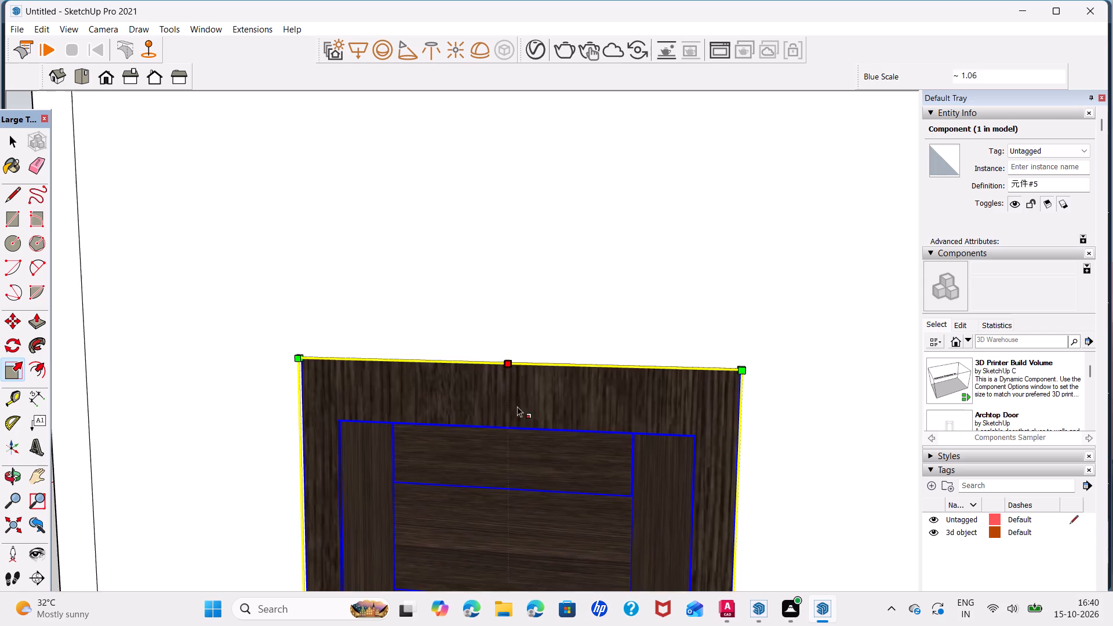
key("space")
Scale the door's thickness along the red axis by 1.24 from its room-side face.
scroll(546, 419, "down", 20)
scroll(546, 419, "down", 3)
middle_click_drag(650, 477, 551, 505)
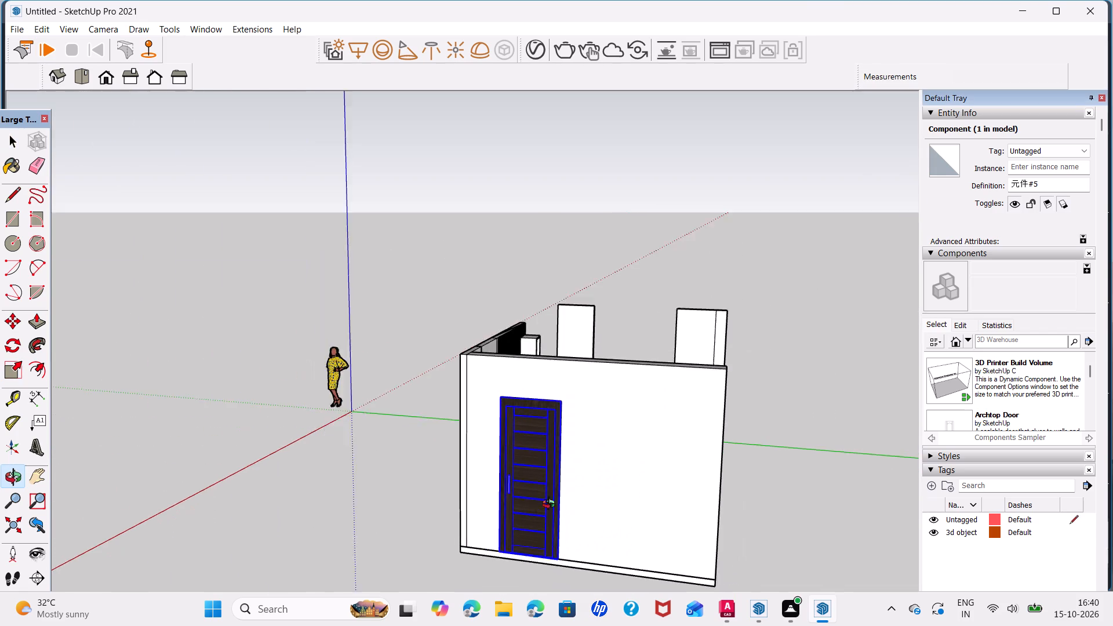
middle_click_drag(551, 505, 173, 468)
scroll(299, 447, "up", 6)
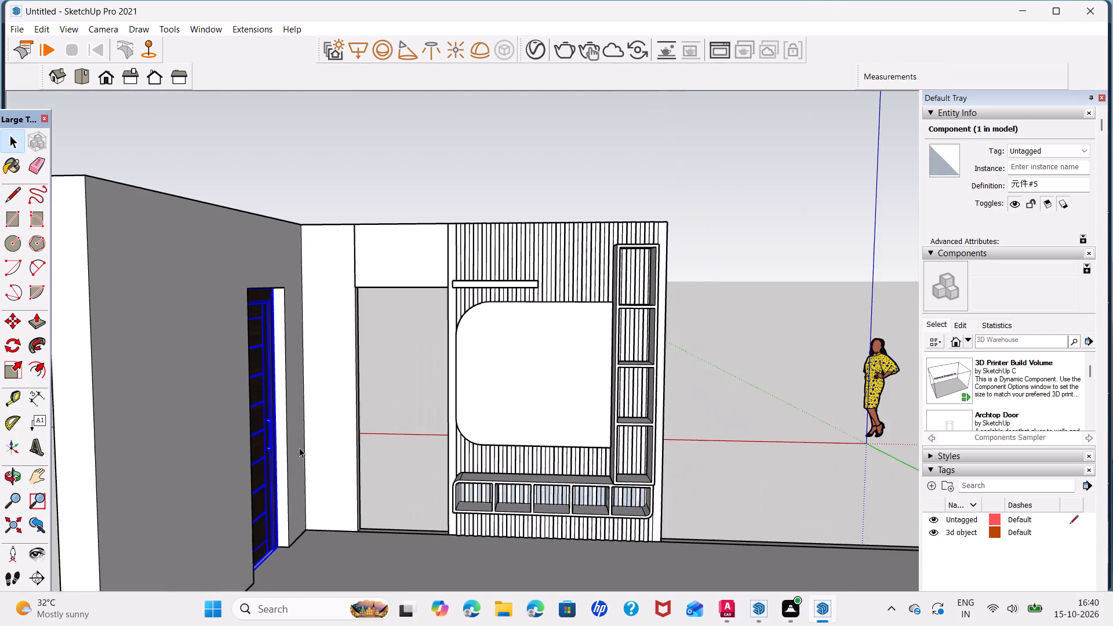
scroll(262, 489, "up", 1)
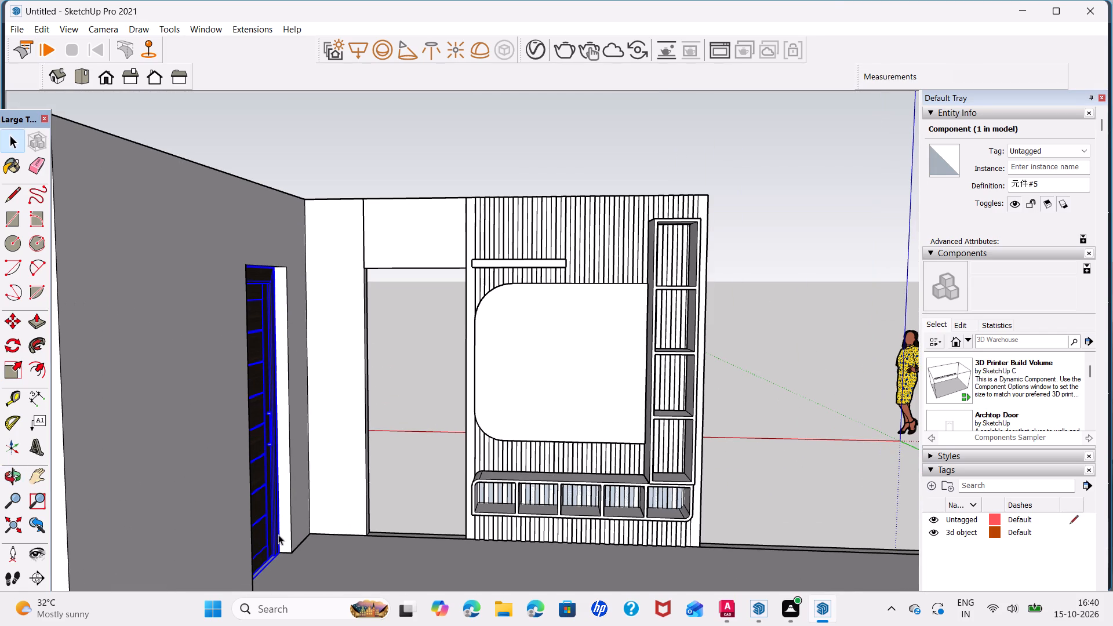
left_click(277, 535)
key("s")
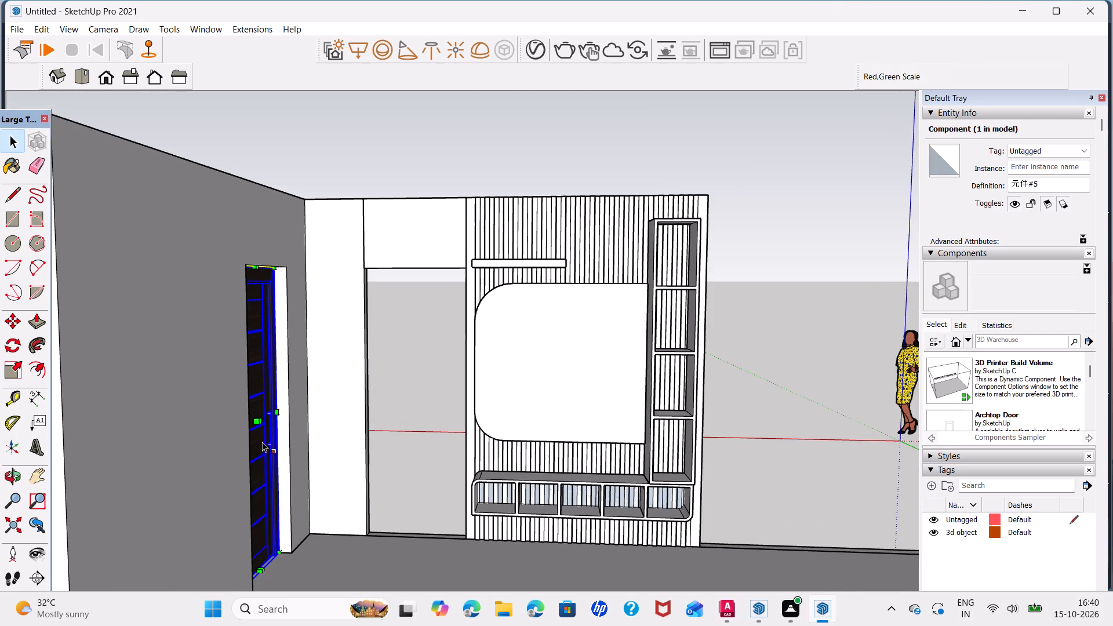
left_click(261, 424)
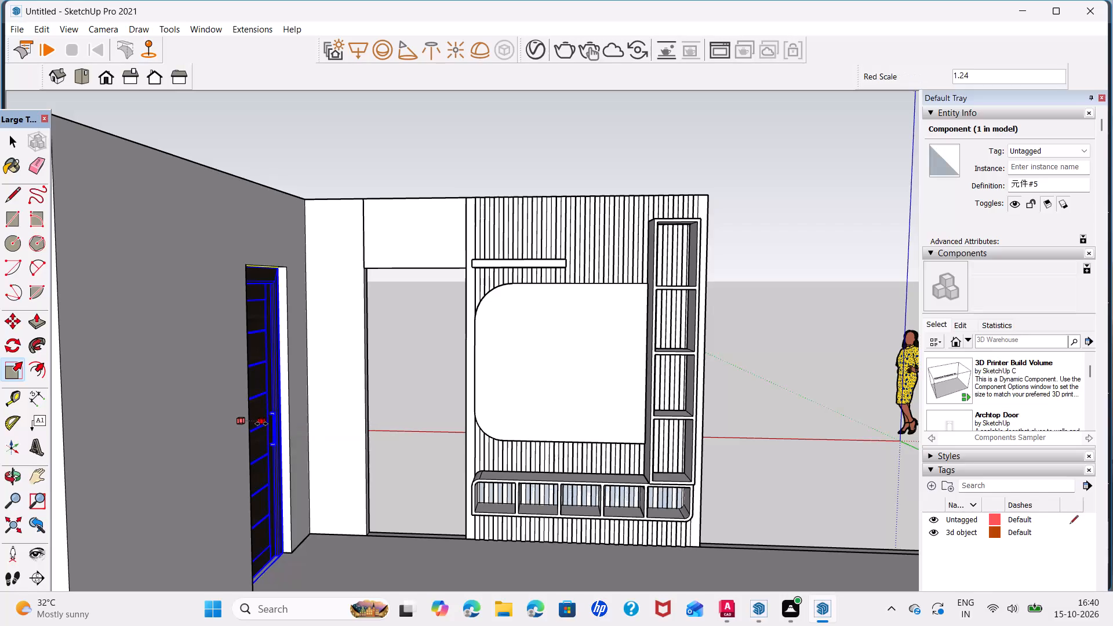
left_click(261, 424)
key("space")
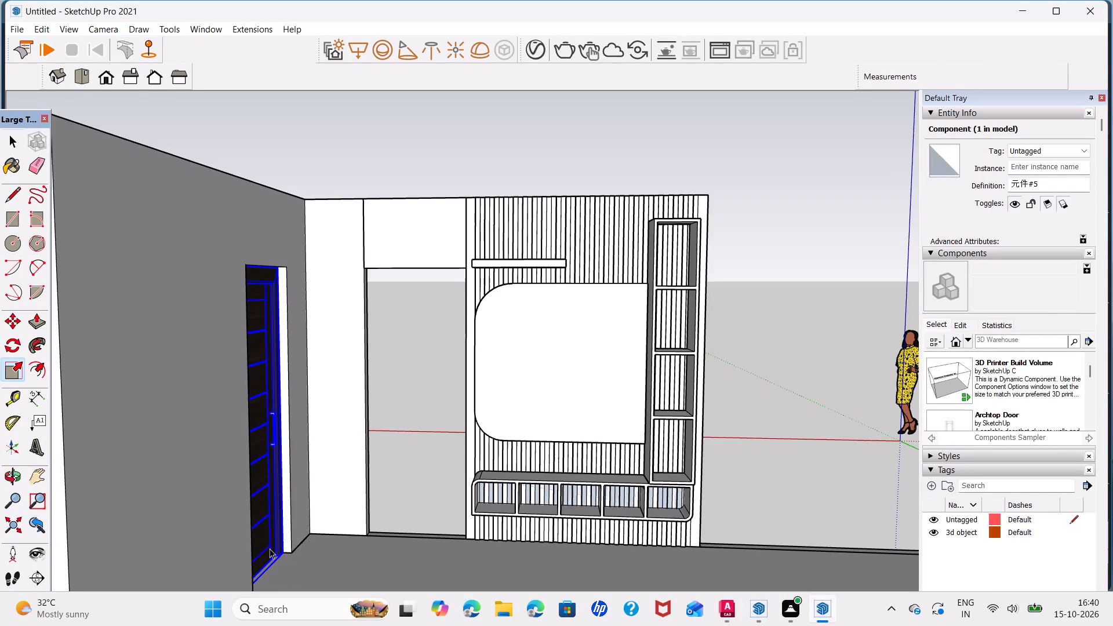
Copy the door from the side wall to the bottom corner of the opening beside the slatted feature wall.
left_click(270, 548)
key("m")
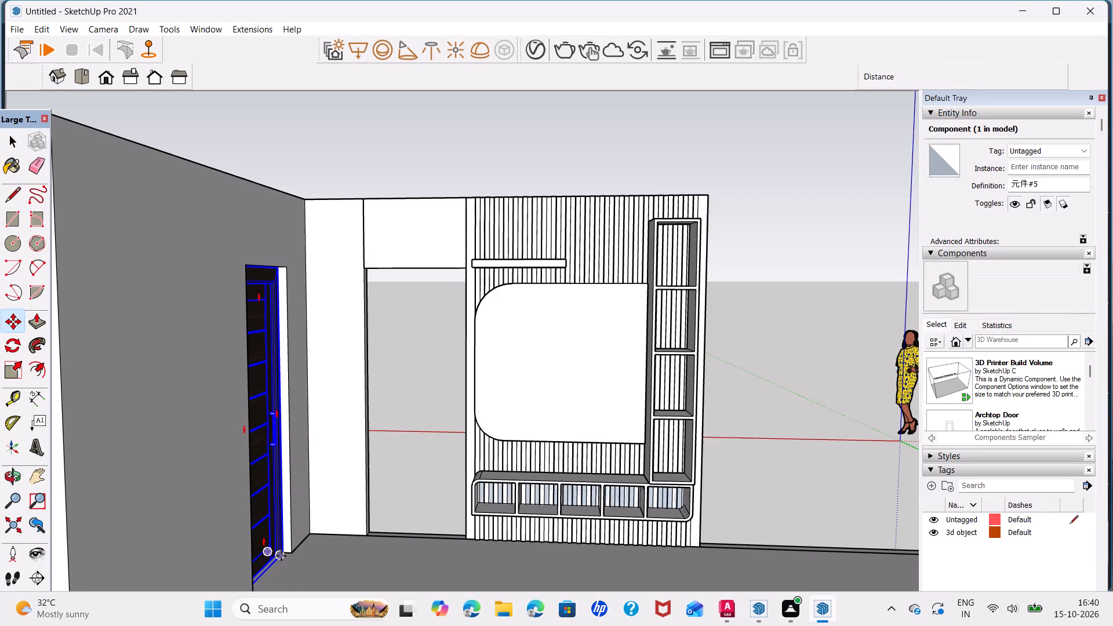
left_click(285, 552)
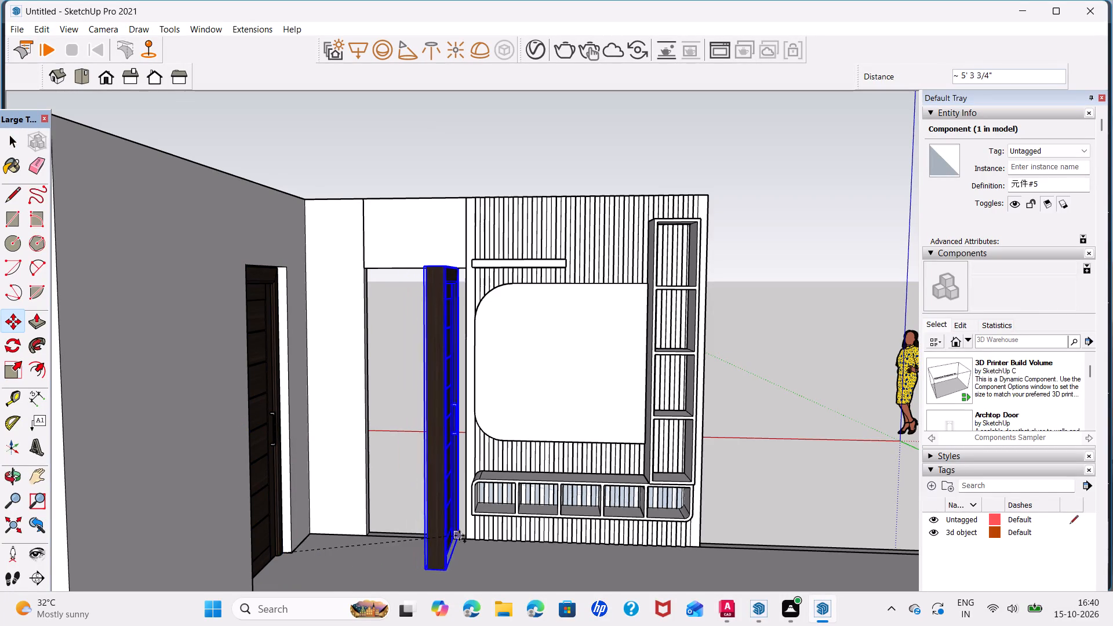
left_click(459, 536)
key("space")
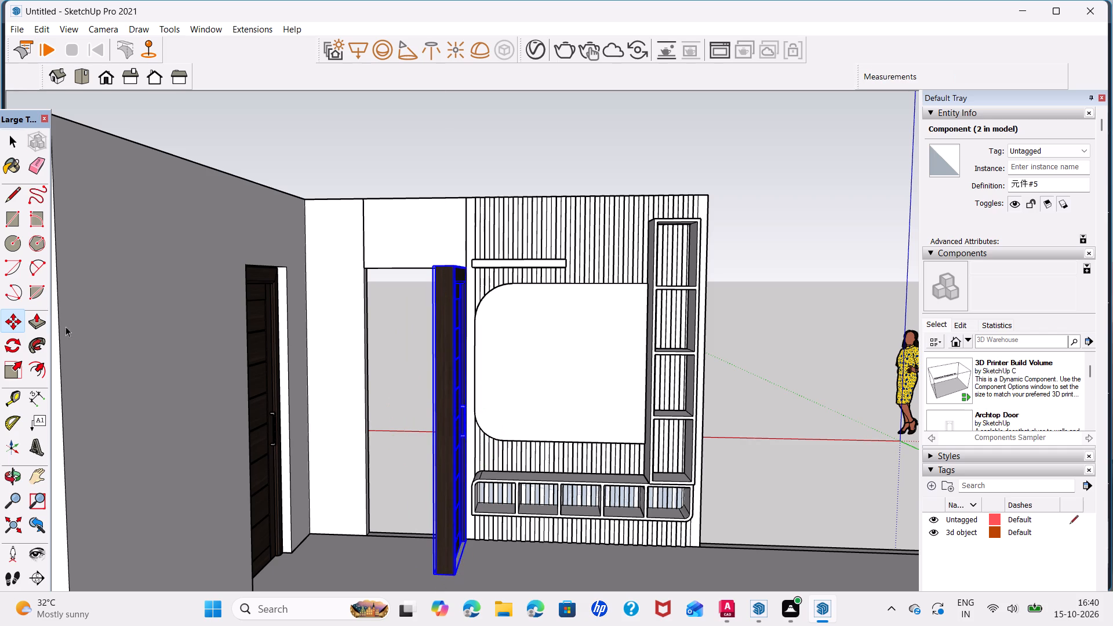
Rotate the copied door 90 degrees on the floor plane so it runs parallel to the feature wall.
left_click(12, 340)
left_click(508, 565)
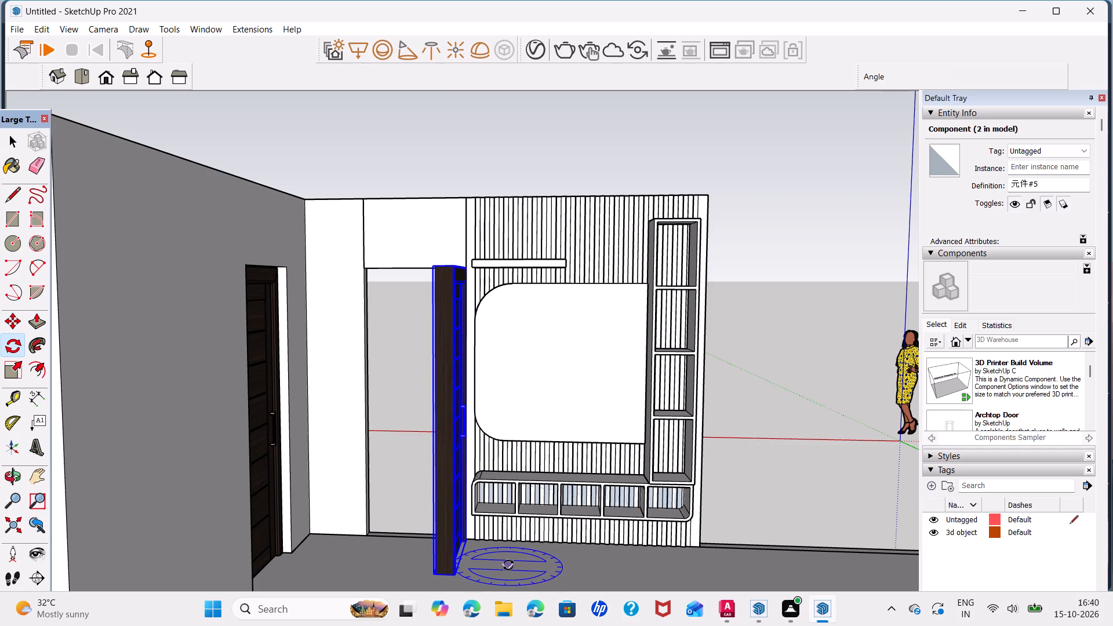
left_click(544, 566)
left_click(505, 585)
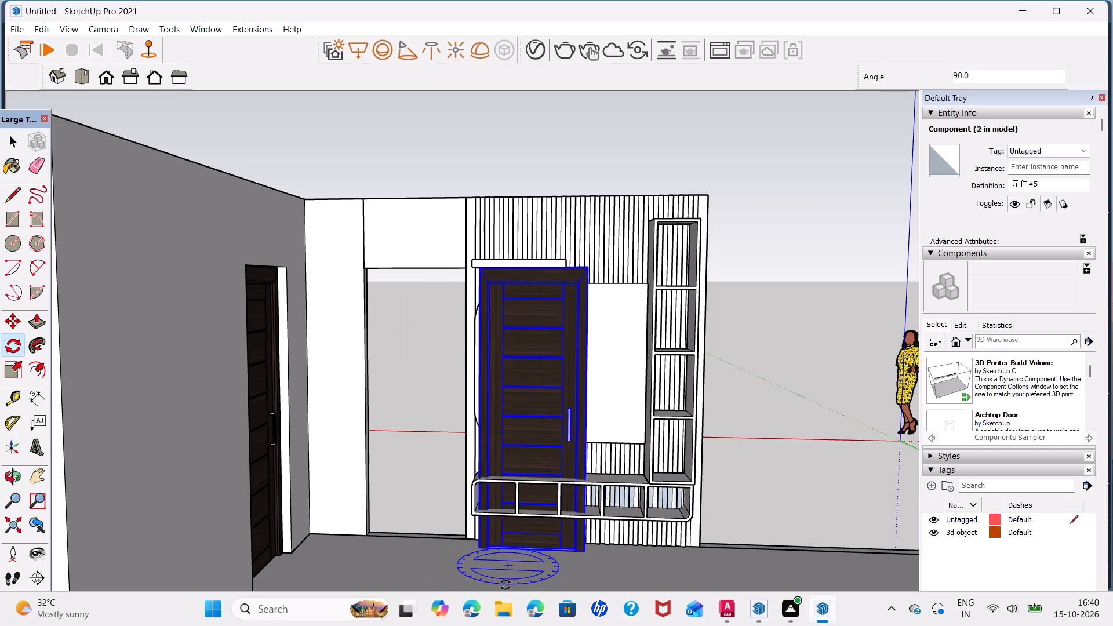
key("space")
Move the rotated door into the opening beside the feature wall, aligning its bottom corner with the opening's bottom corner.
key("m")
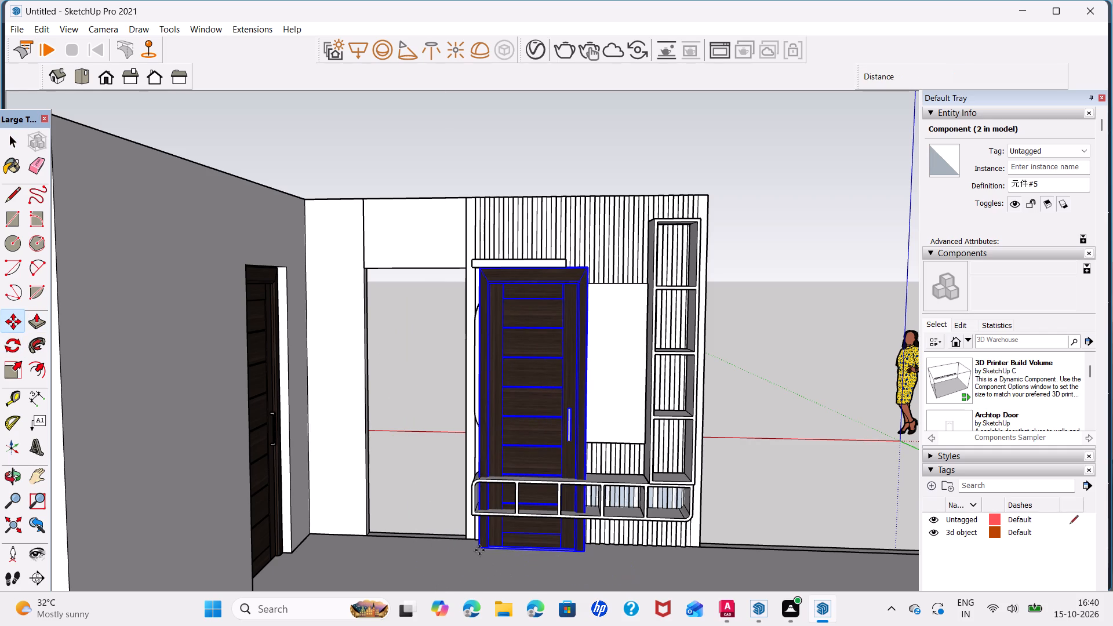
left_click(477, 545)
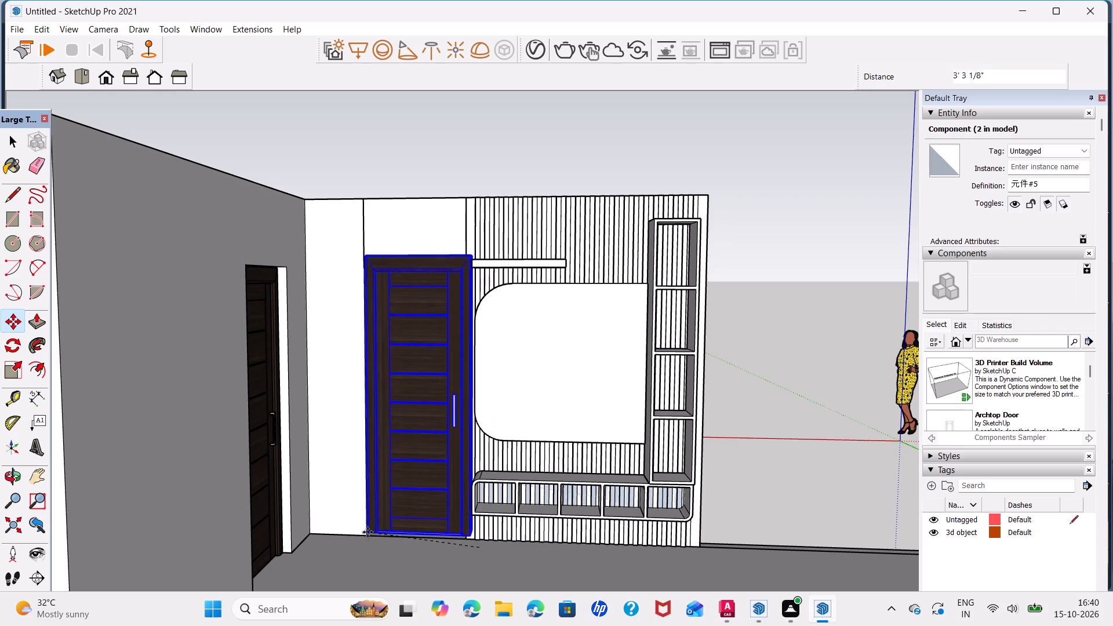
scroll(372, 536, "up", 12)
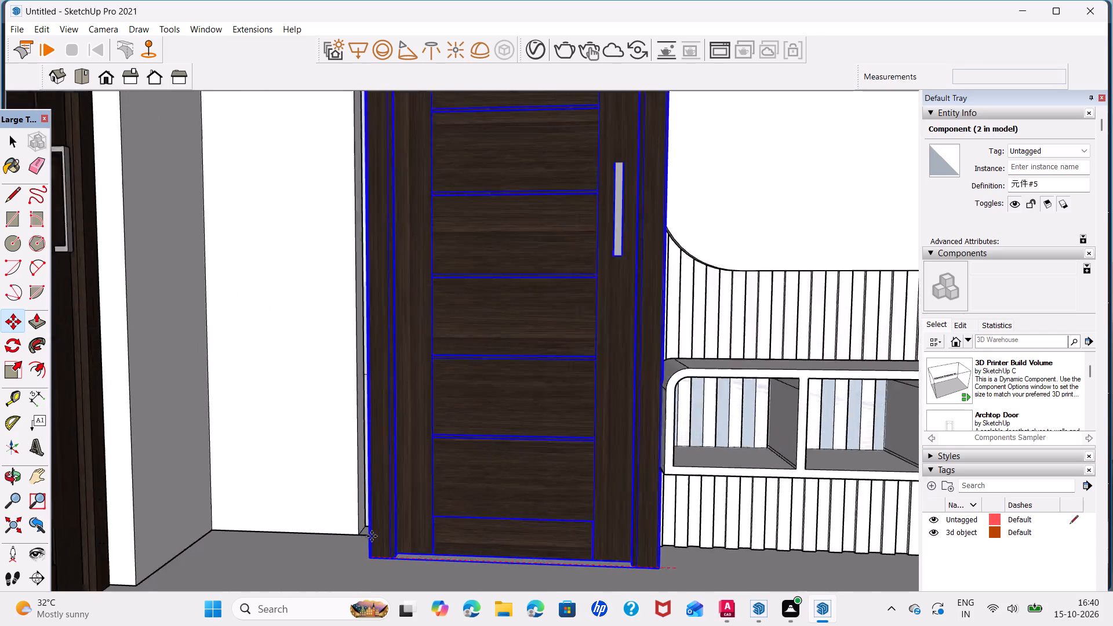
scroll(372, 536, "up", 1)
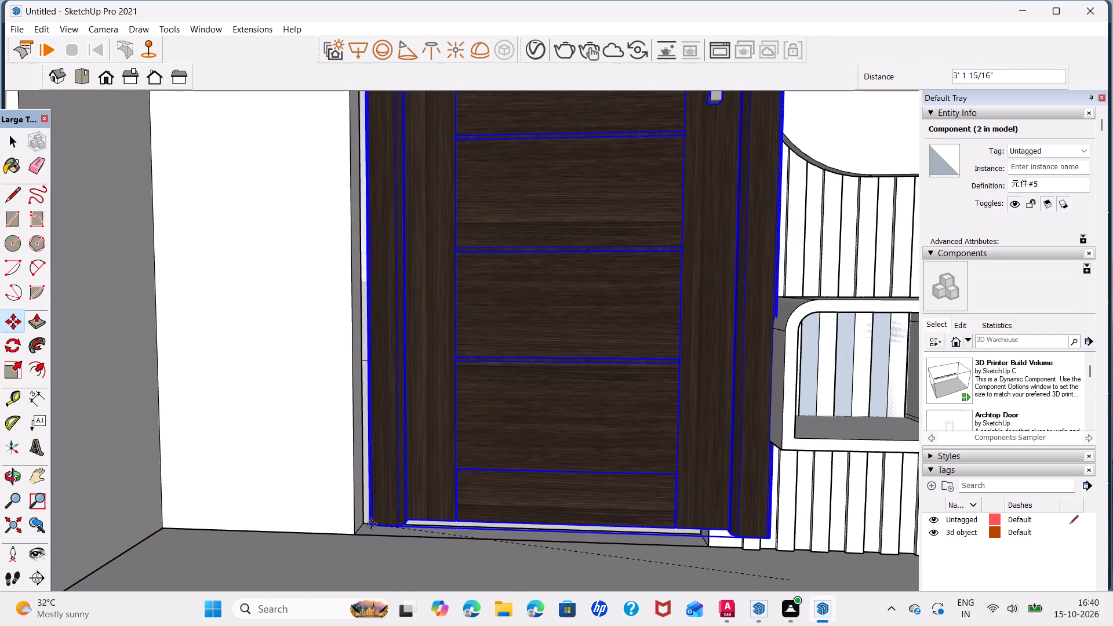
left_click(372, 523)
left_click(368, 527)
left_click(360, 532)
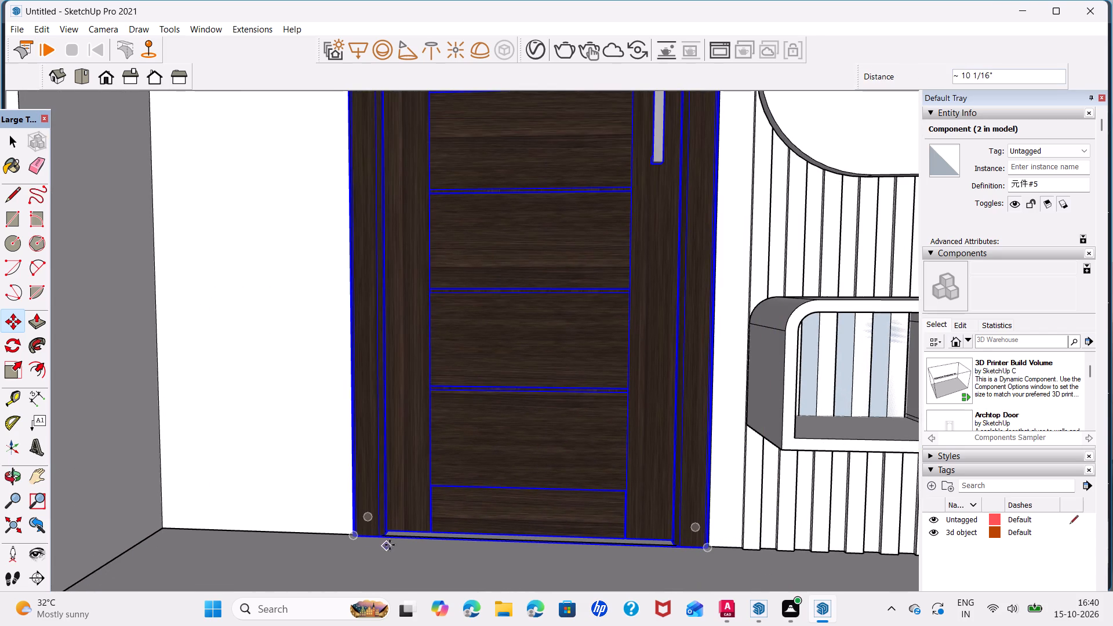
key("space")
Examine both fitted doors and the feature wall in the context of the whole room.
scroll(454, 513, "down", 14)
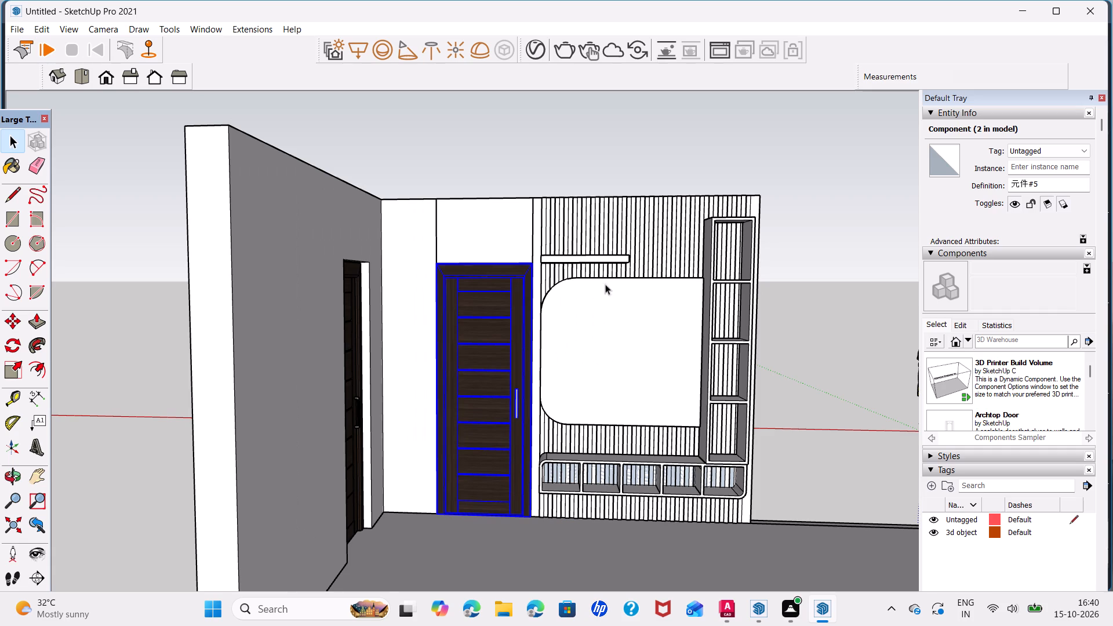
left_click(842, 352)
scroll(613, 454, "down", 5)
middle_click_drag(538, 511, 645, 528)
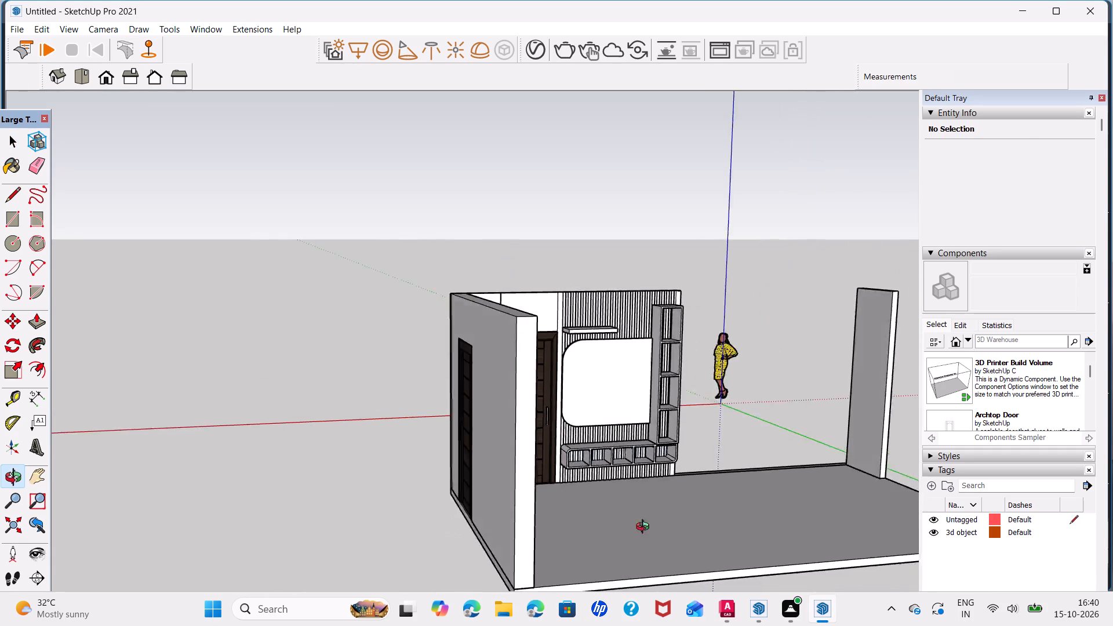
middle_click_drag(645, 528, 561, 543)
scroll(584, 489, "down", 1)
middle_click_drag(584, 489, 307, 381)
scroll(305, 387, "up", 2)
middle_click_drag(305, 387, 391, 409)
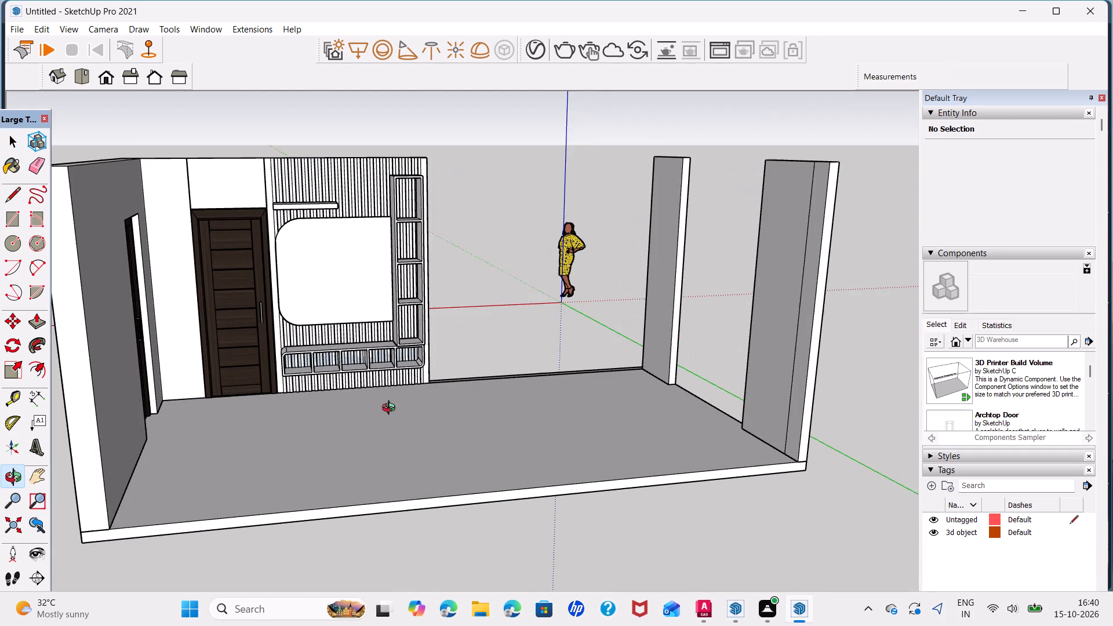
middle_click_drag(391, 409, 395, 410)
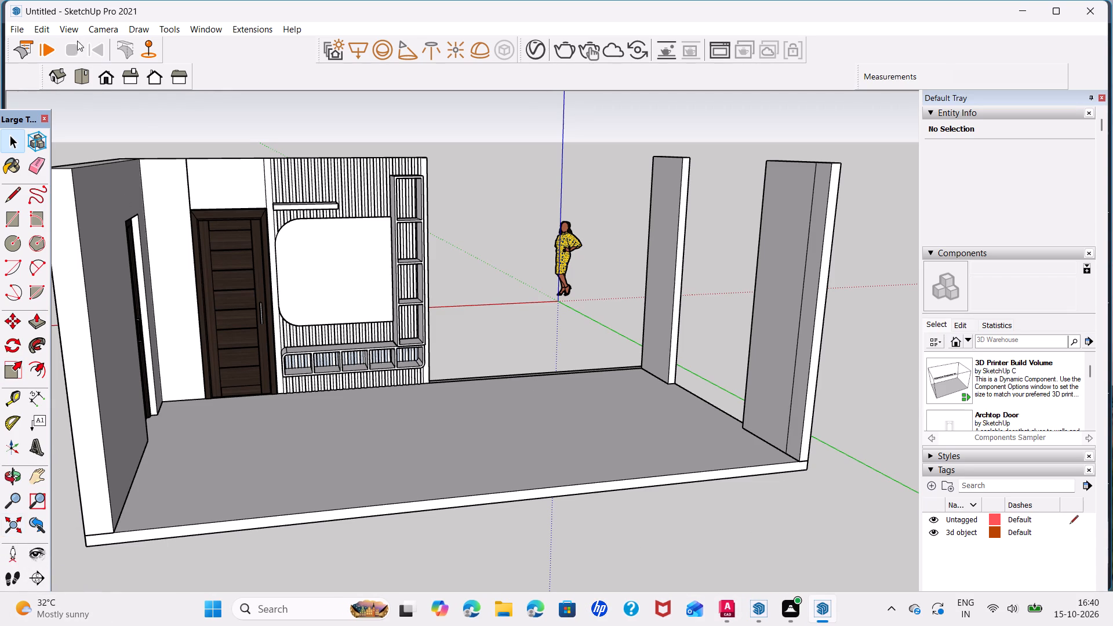
Browse the Downloads folder for another model to import into the room.
left_click(22, 27)
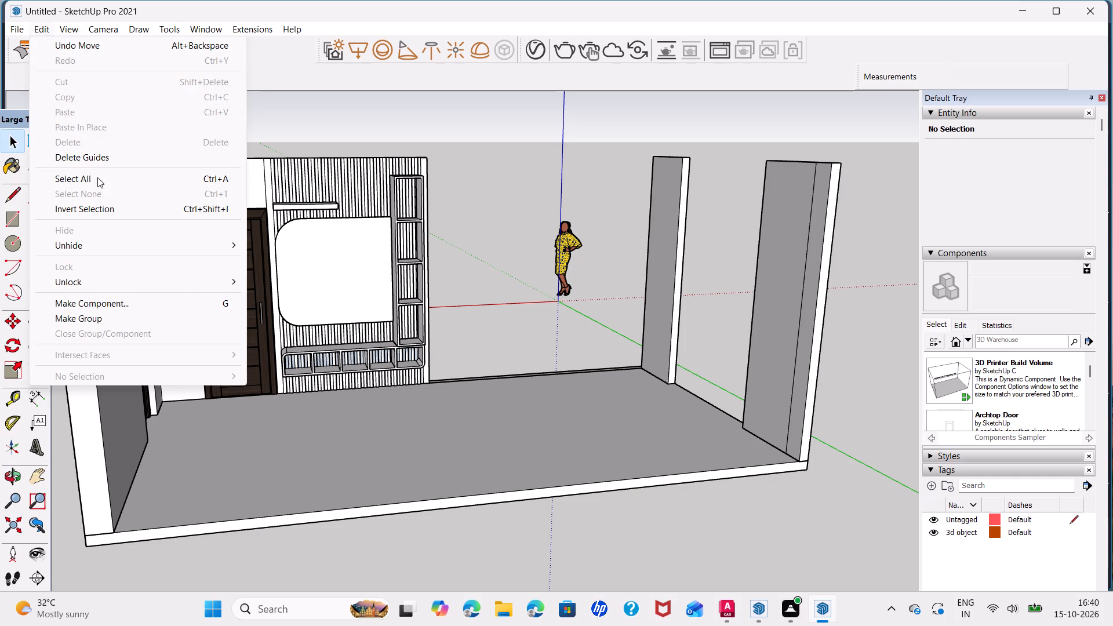
left_click(17, 24)
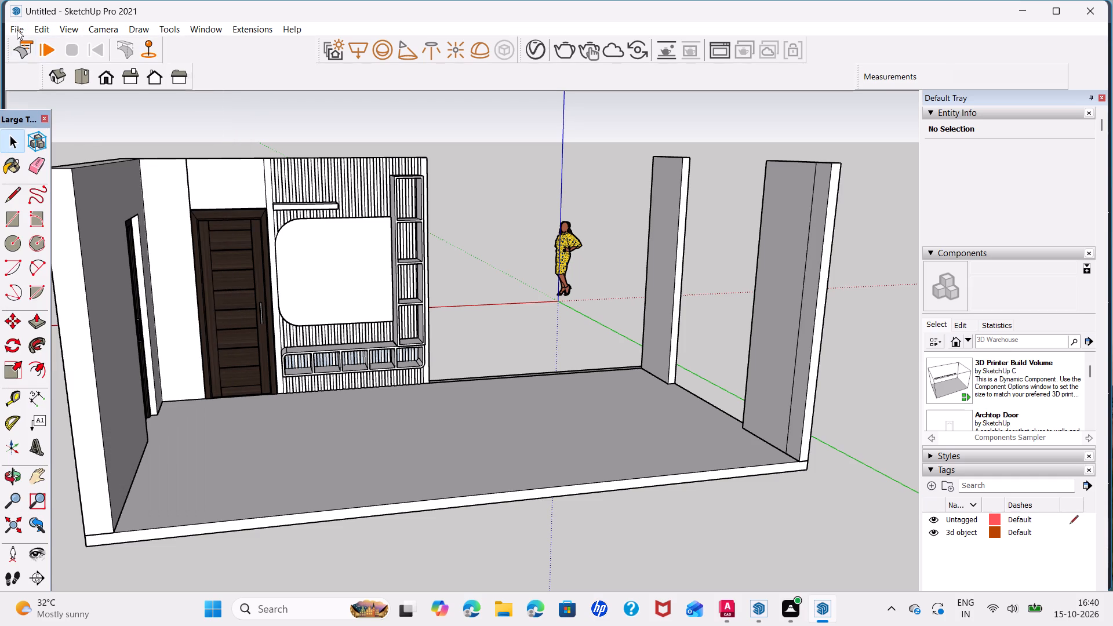
left_click(17, 30)
left_click(99, 265)
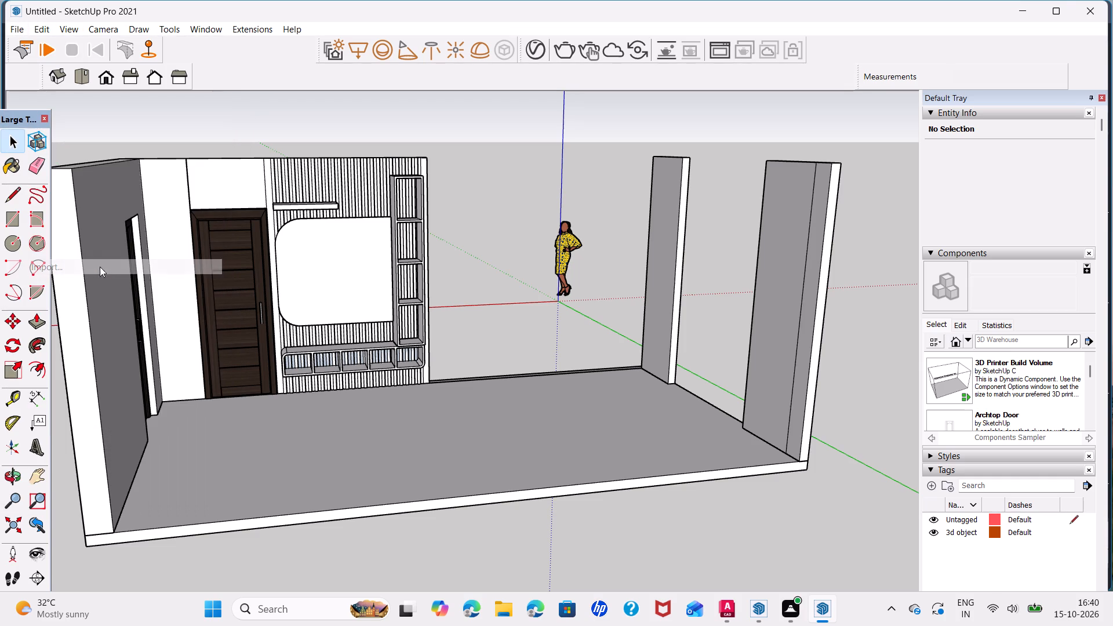
scroll(567, 273, "down", 3)
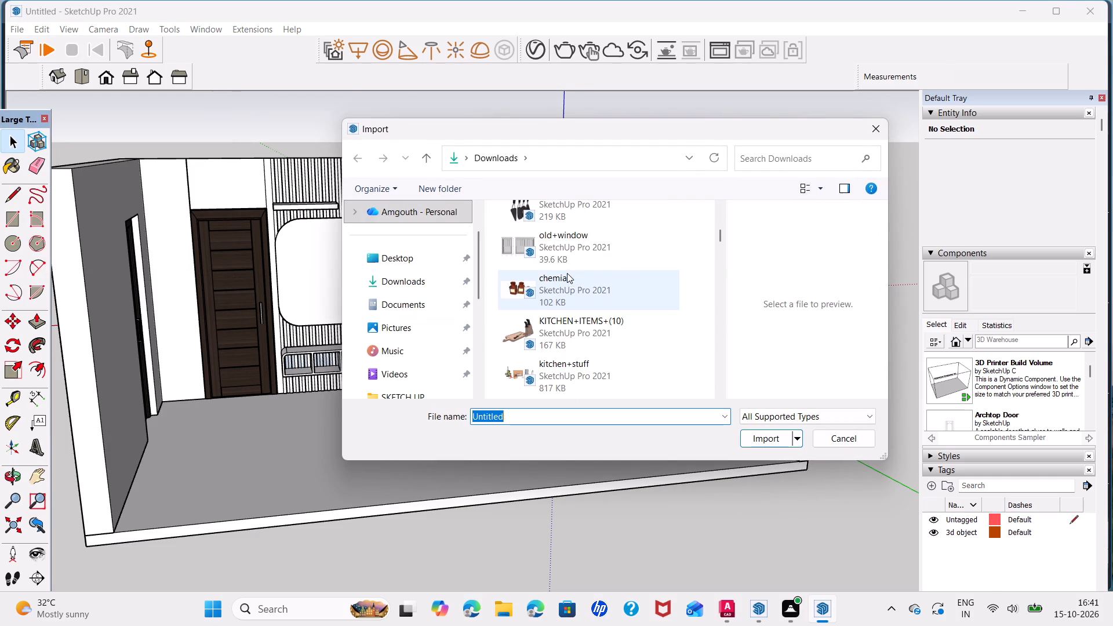
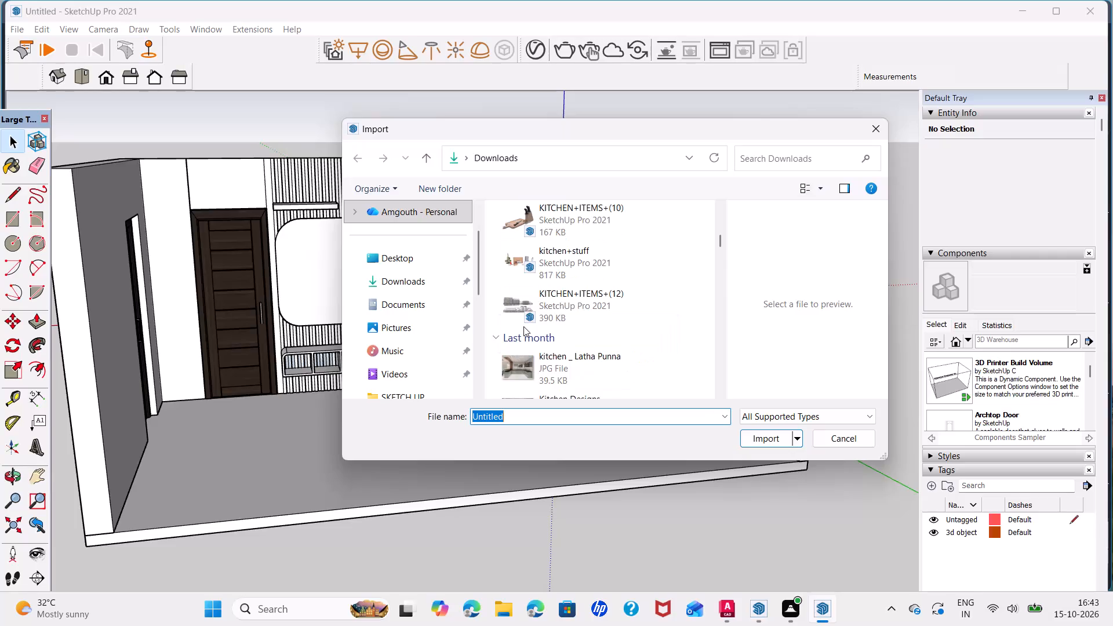
Import the WINDOW (1) model from Downloads and place it on the floor beside the wall opening.
scroll(522, 303, "up", 2)
scroll(522, 303, "down", 4)
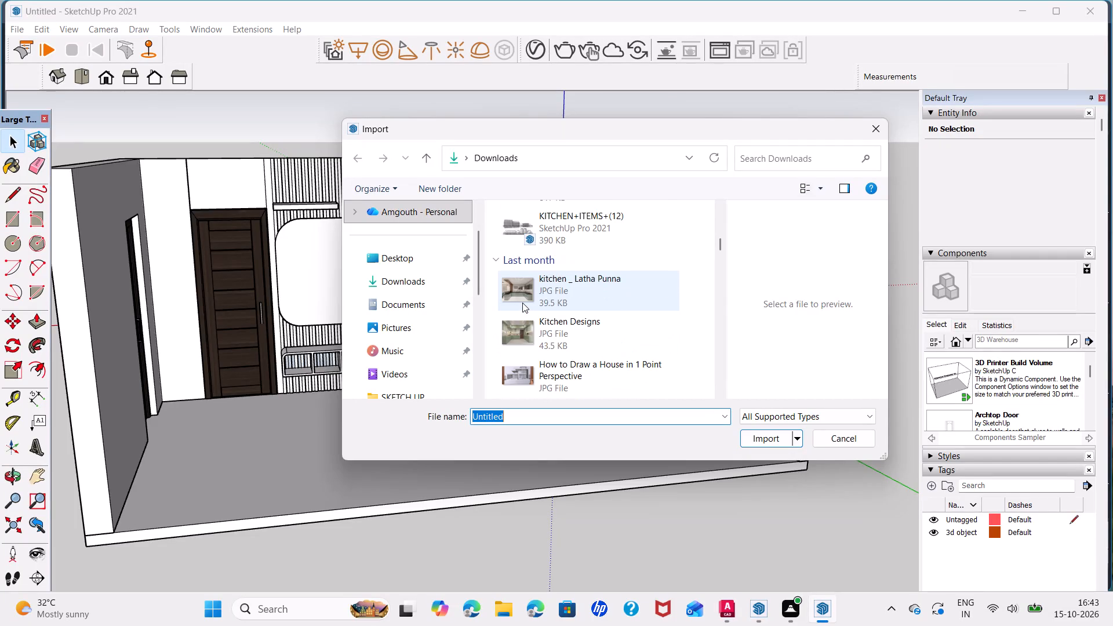
scroll(508, 357, "down", 3)
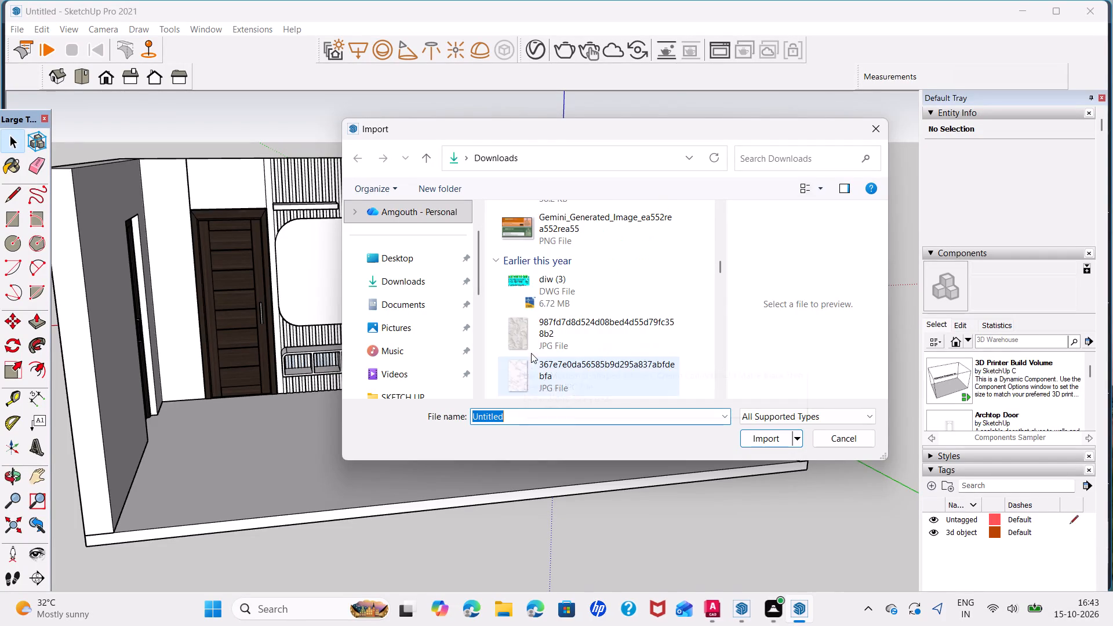
scroll(514, 335, "down", 2)
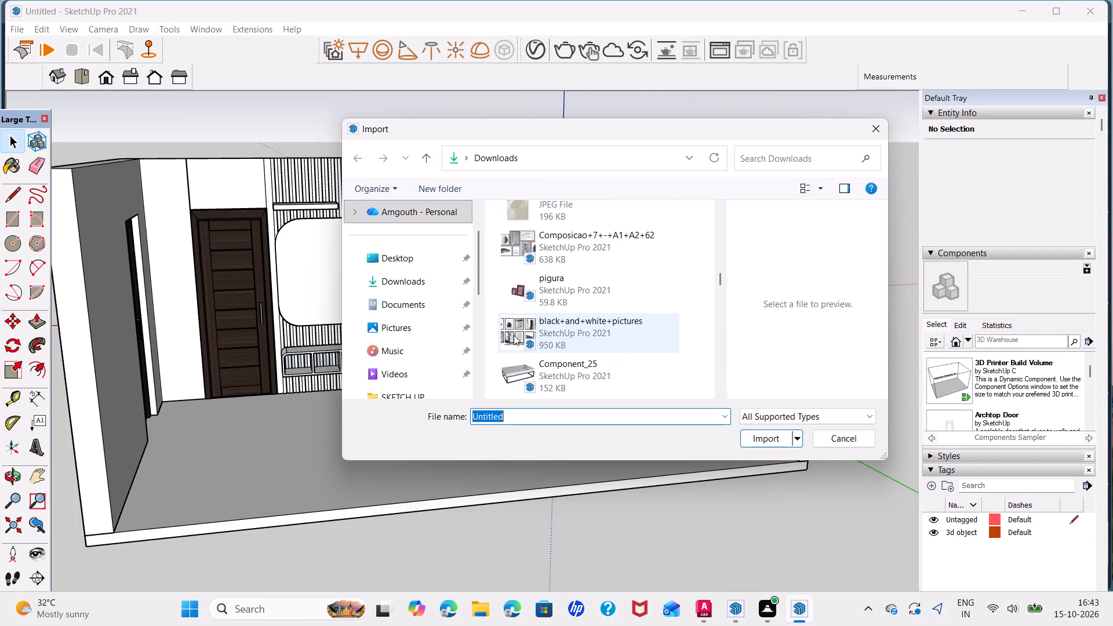
scroll(514, 335, "down", 2)
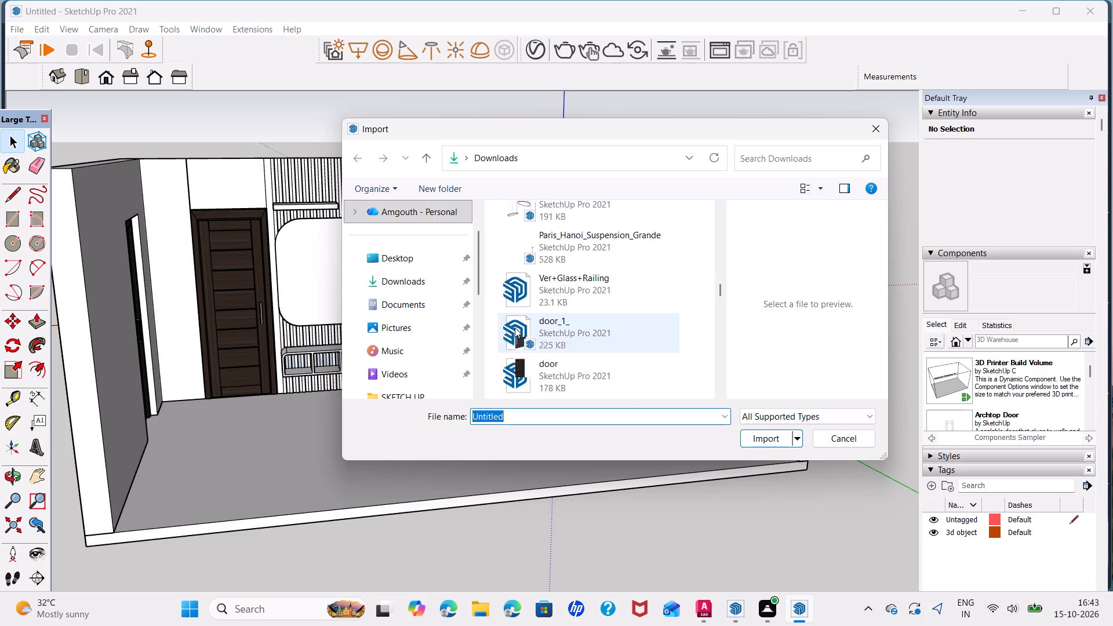
scroll(515, 343, "down", 1)
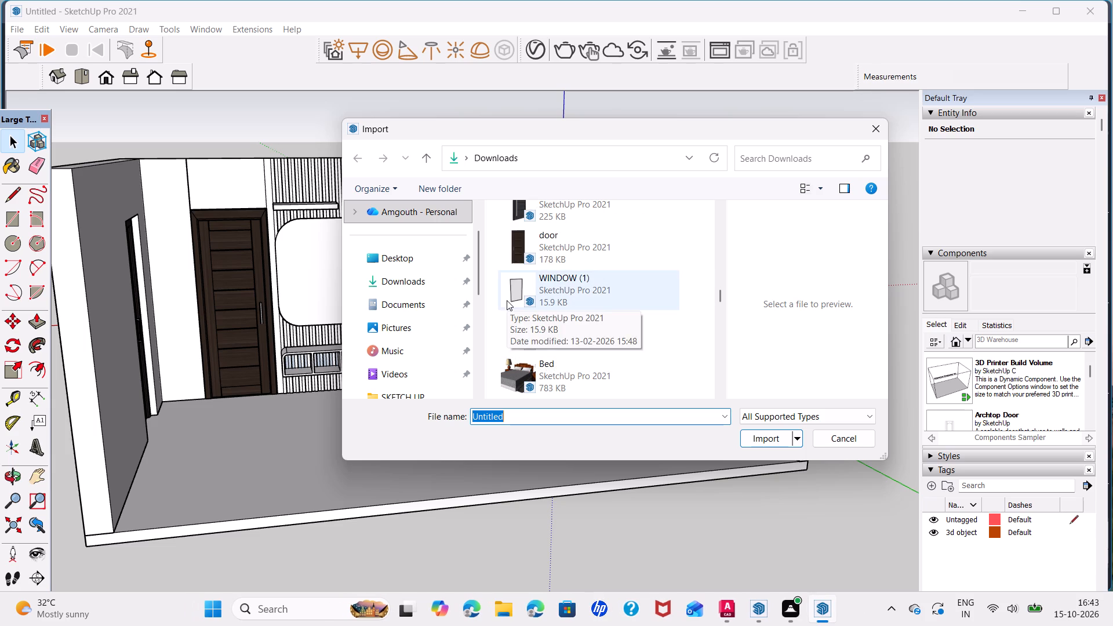
left_click(507, 300)
left_click(771, 434)
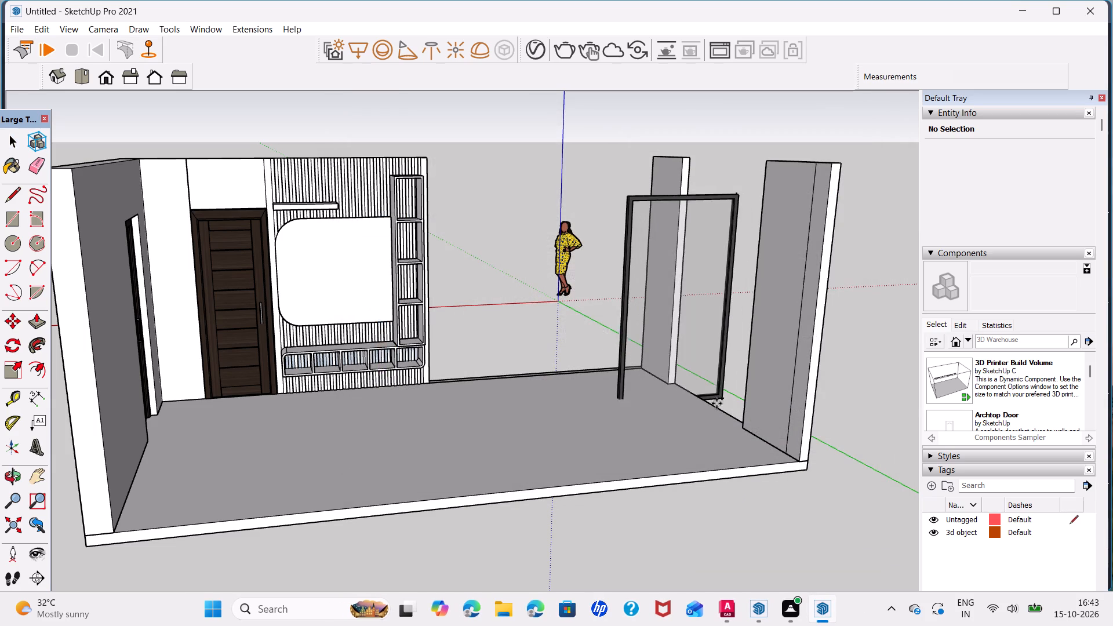
left_click(666, 387)
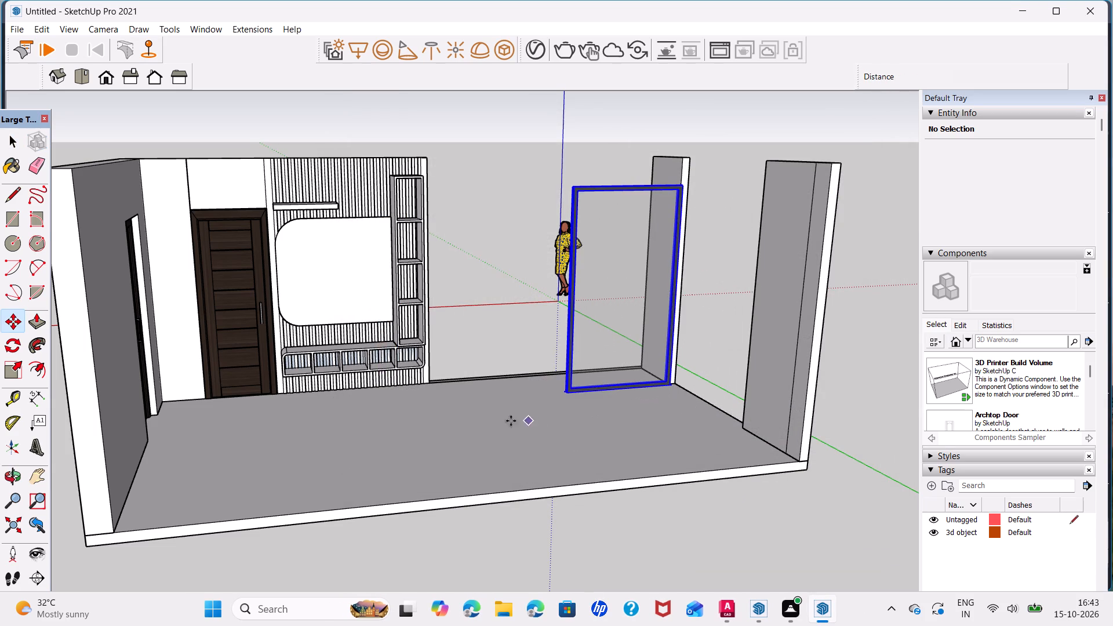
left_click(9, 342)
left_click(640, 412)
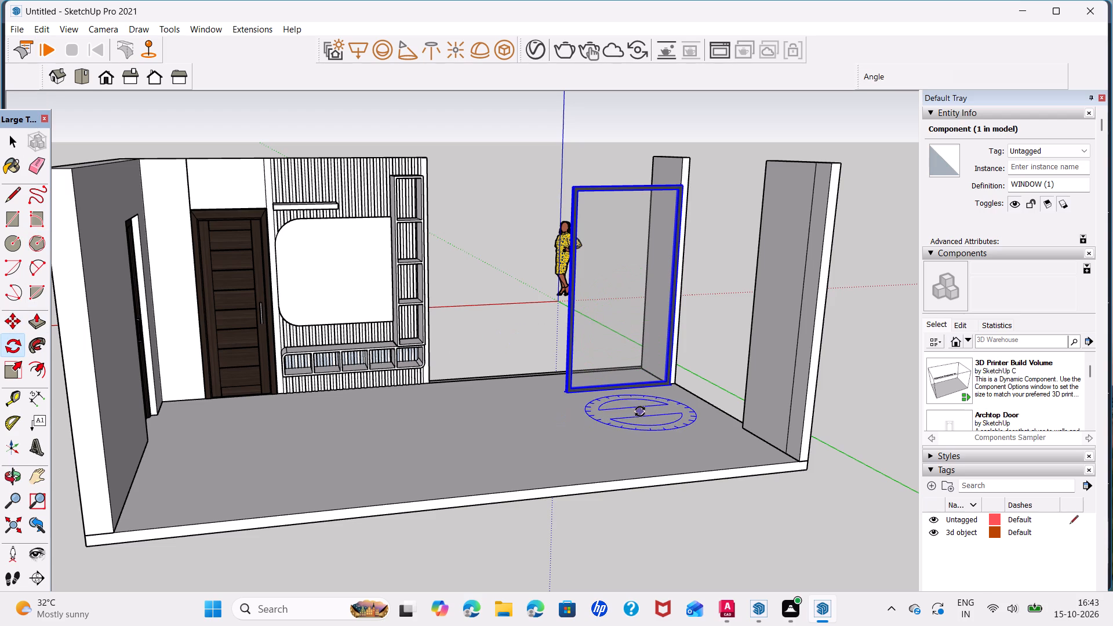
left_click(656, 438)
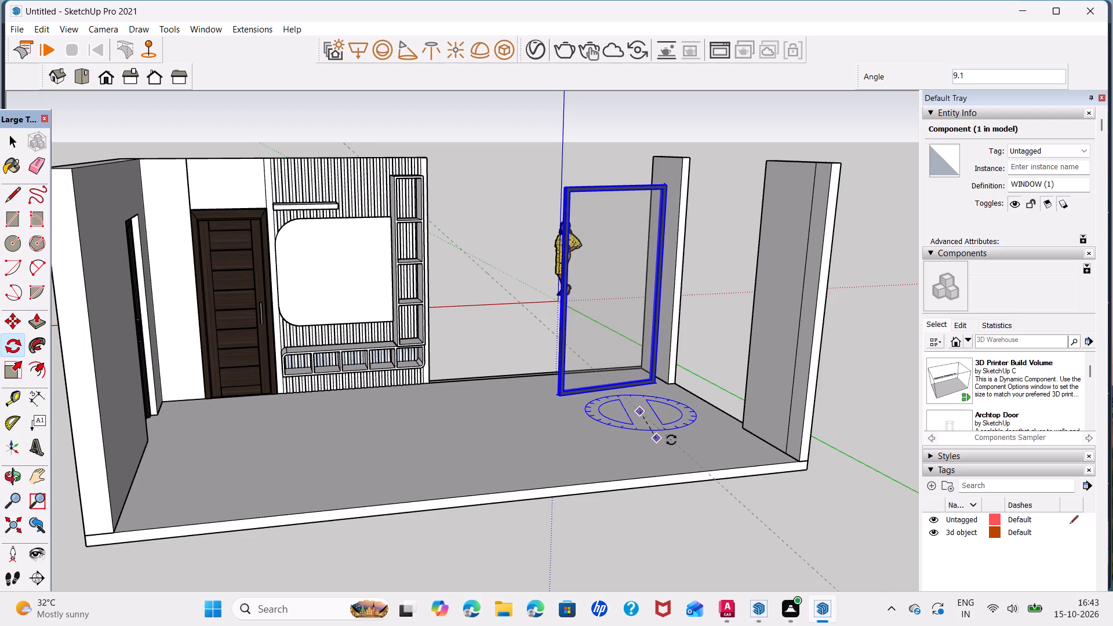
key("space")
Rotate the window 90 degrees on the floor plane so it aligns with the wall opening.
left_click(10, 349)
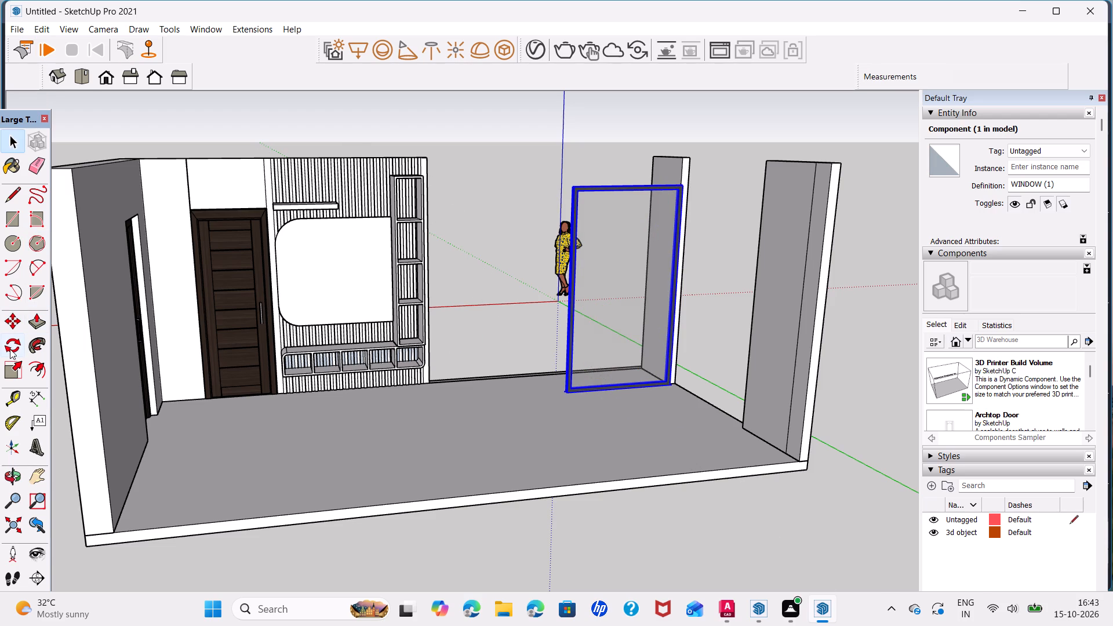
left_click(642, 407)
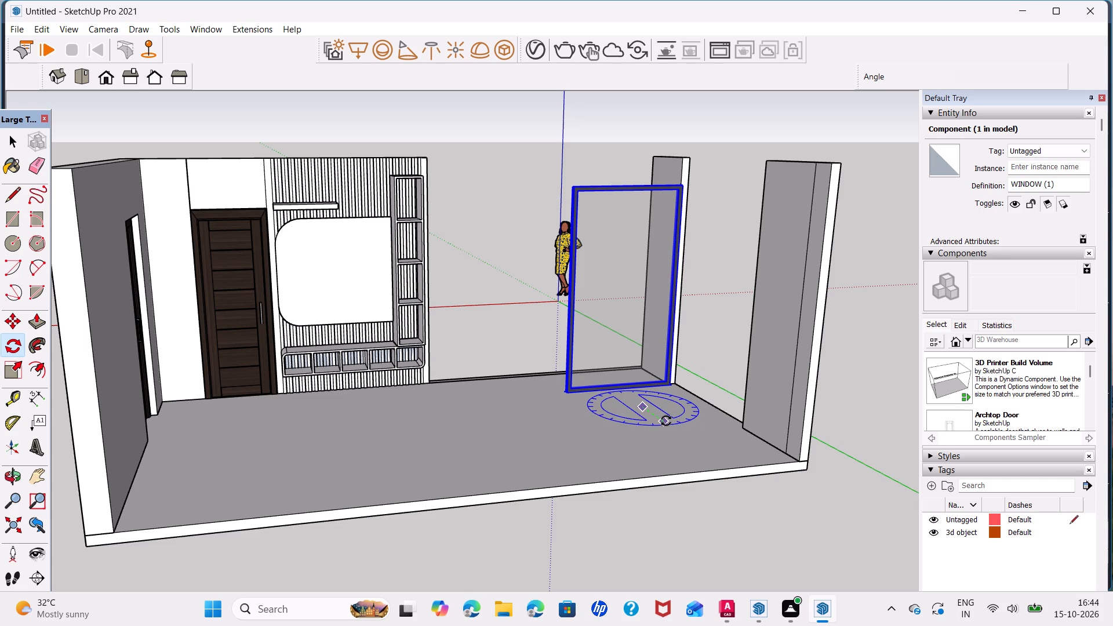
left_click(666, 421)
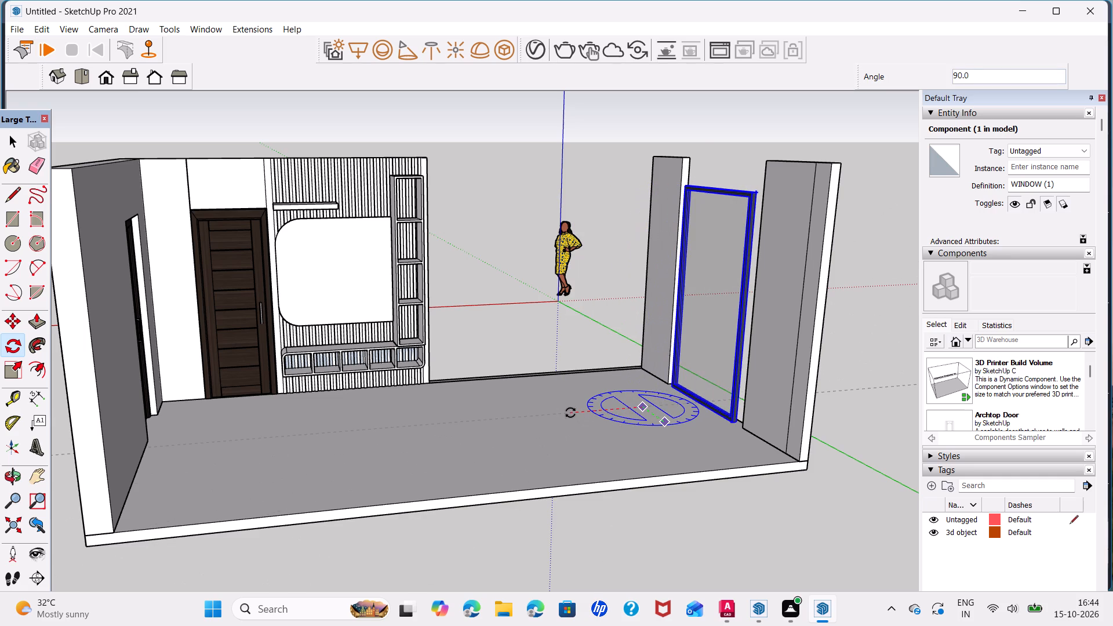
left_click(573, 414)
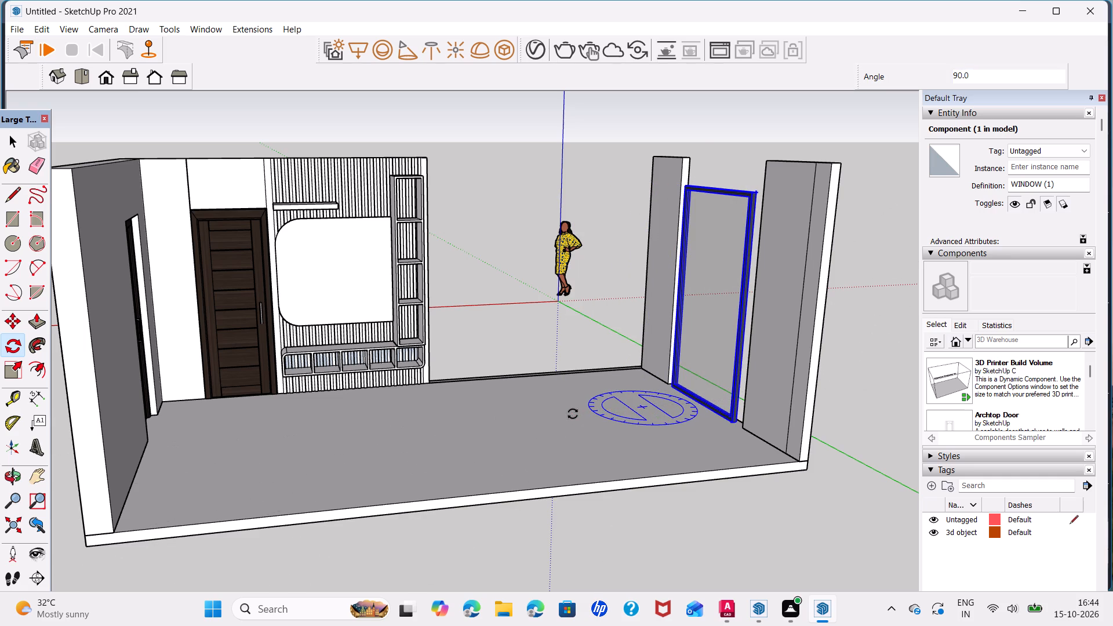
key("space")
Move the window about 8" by its bottom corner to meet the wider wall segment beside the opening.
scroll(712, 425, "up", 10)
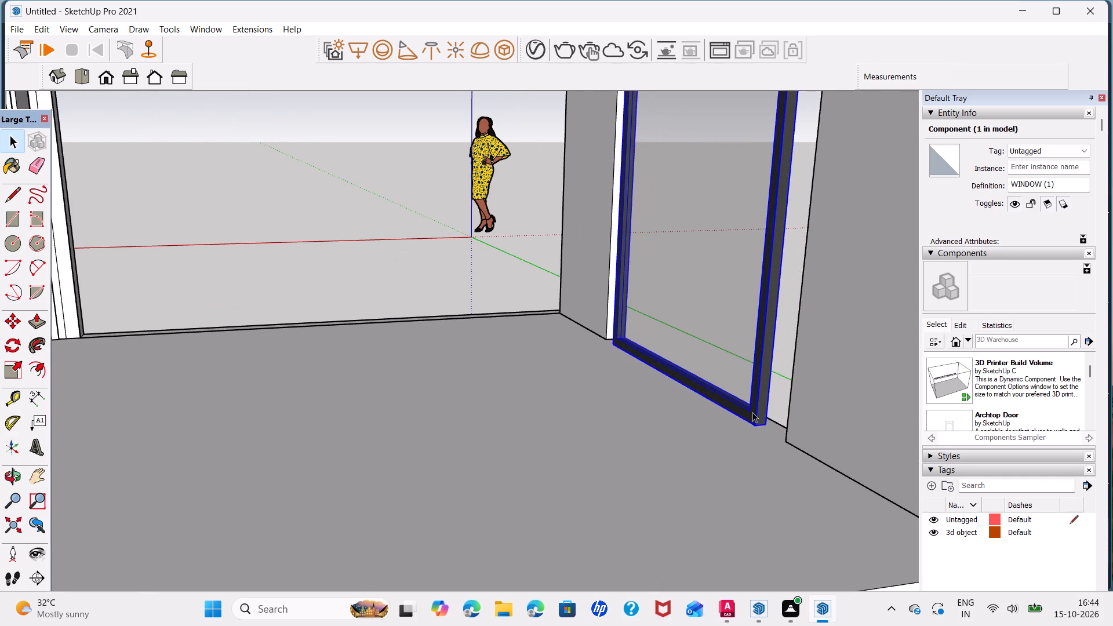
scroll(665, 335, "down", 8)
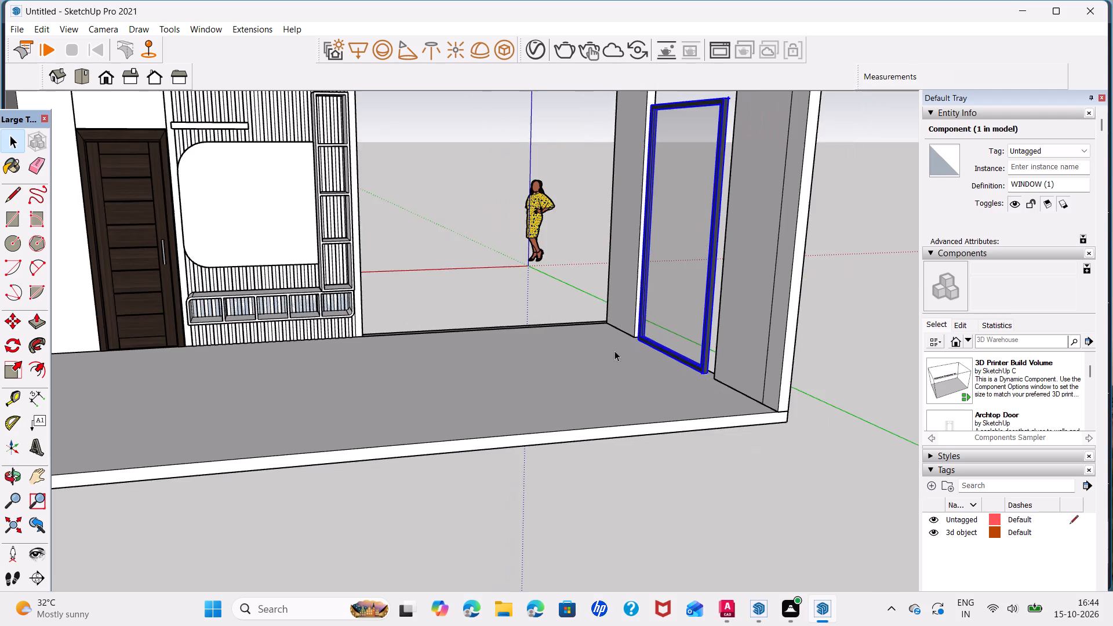
middle_click_drag(579, 351, 782, 328)
scroll(657, 310, "down", 2)
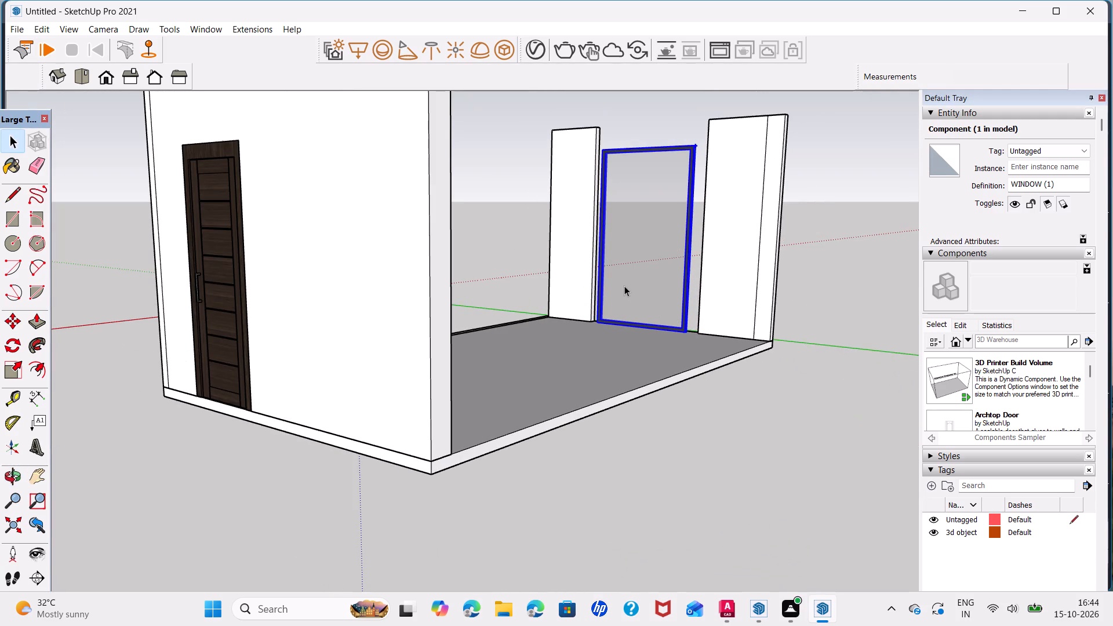
middle_click_drag(624, 286, 548, 367, "shift")
scroll(528, 337, "up", 6)
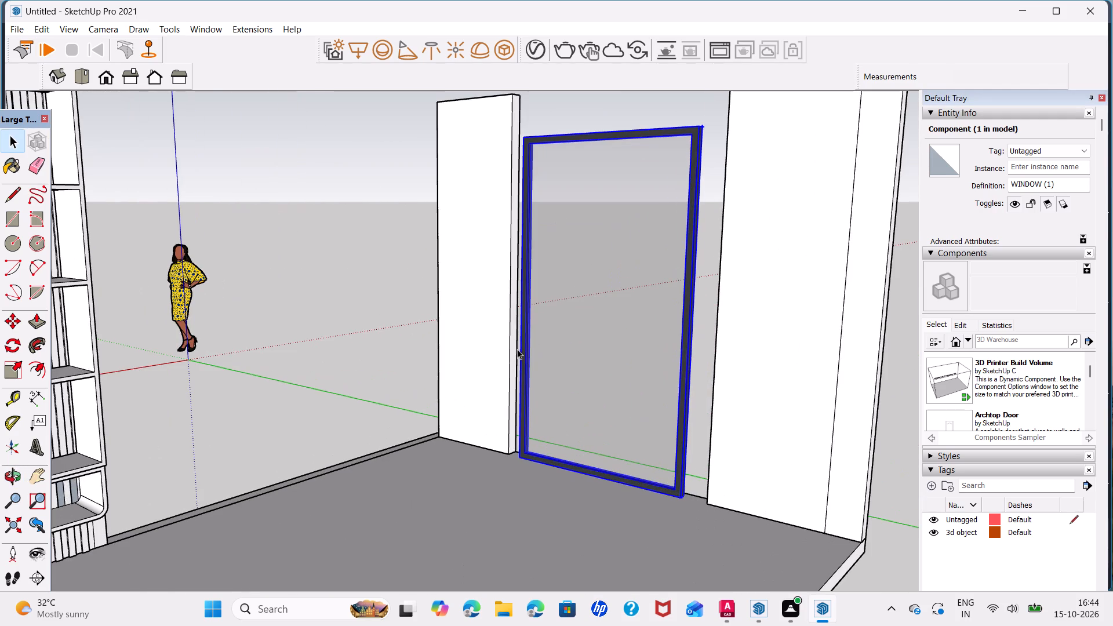
key("m")
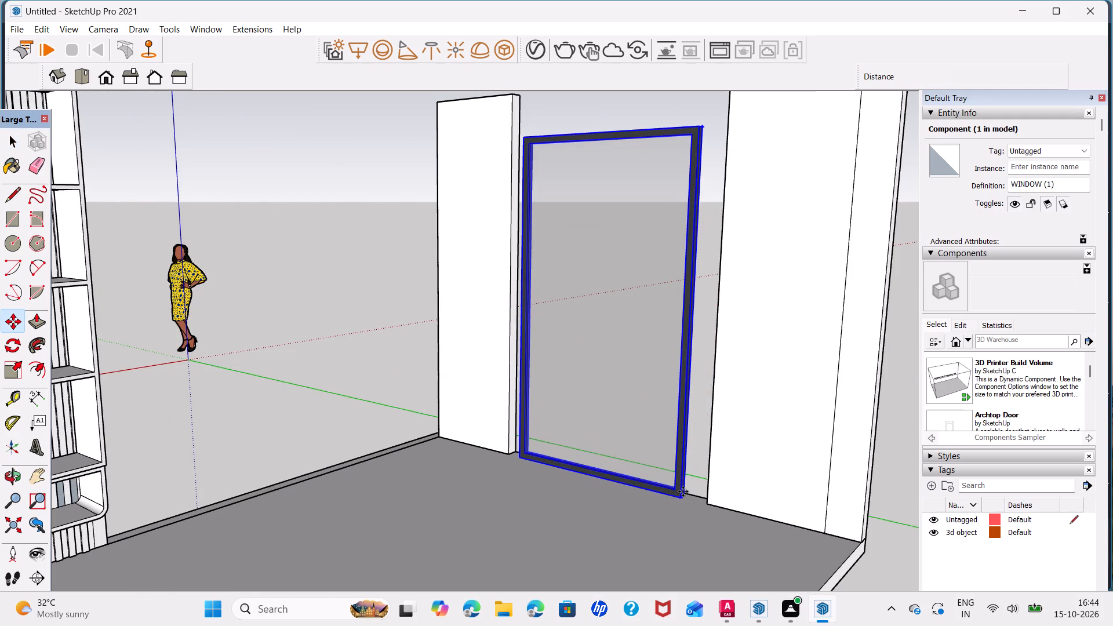
left_click(682, 500)
left_click(710, 507)
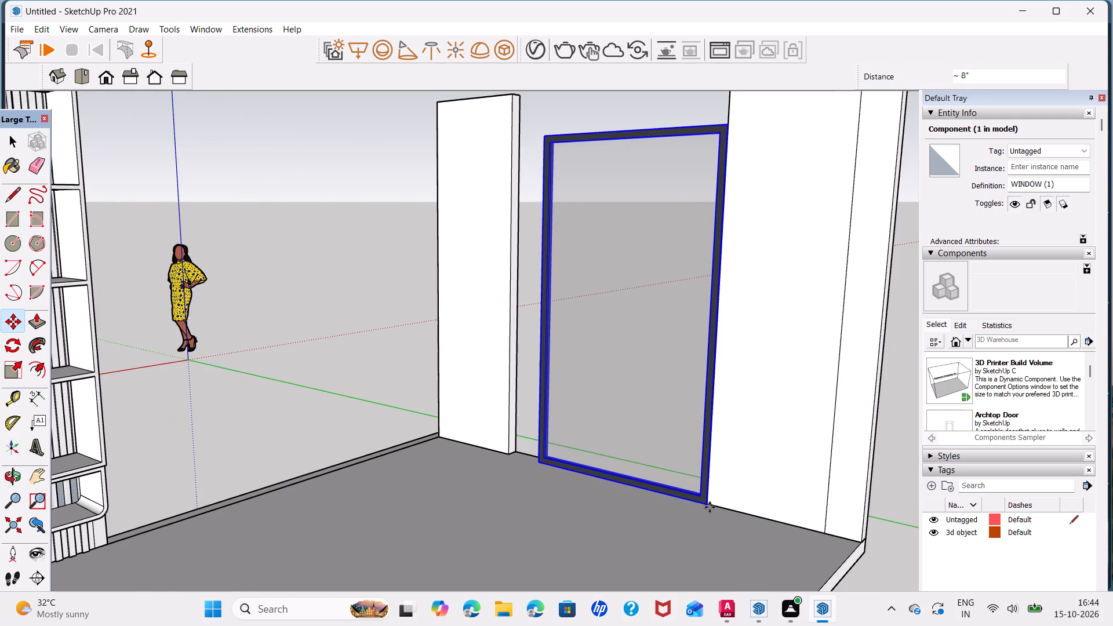
key("space")
Scale the window's width to about 0.59, keeping the side against the wider wall segment fixed.
scroll(541, 420, "up", 4)
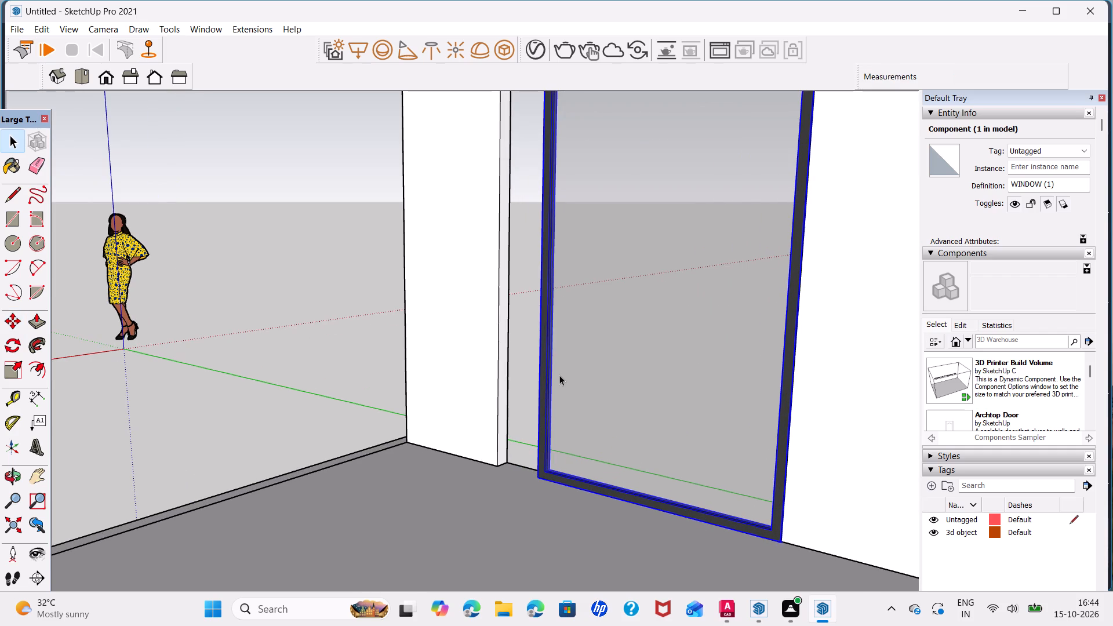
key("s")
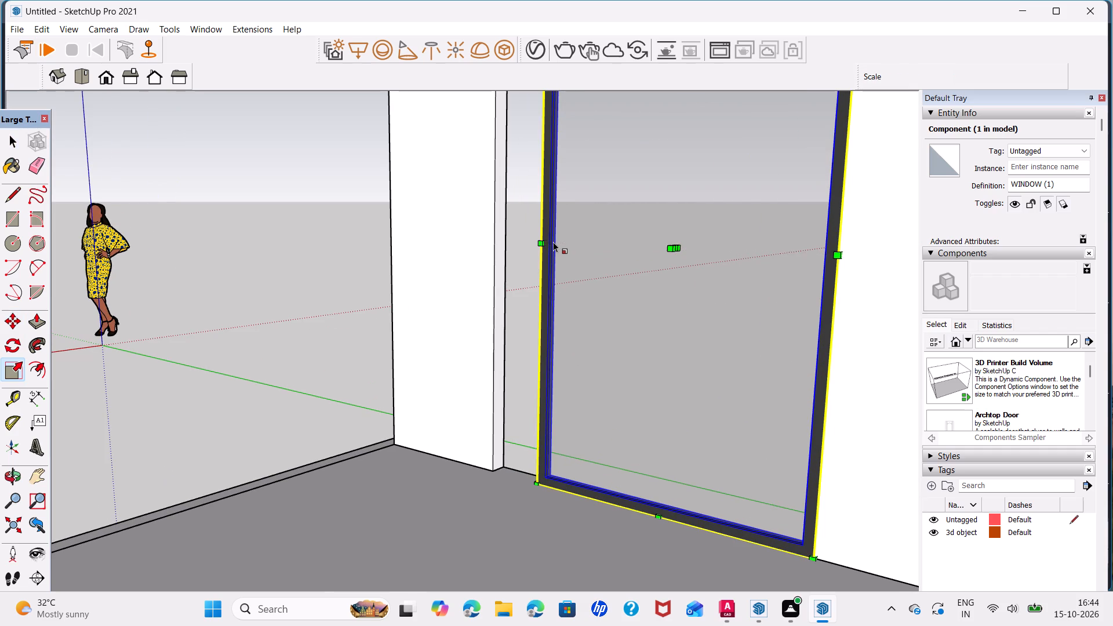
left_click(548, 242)
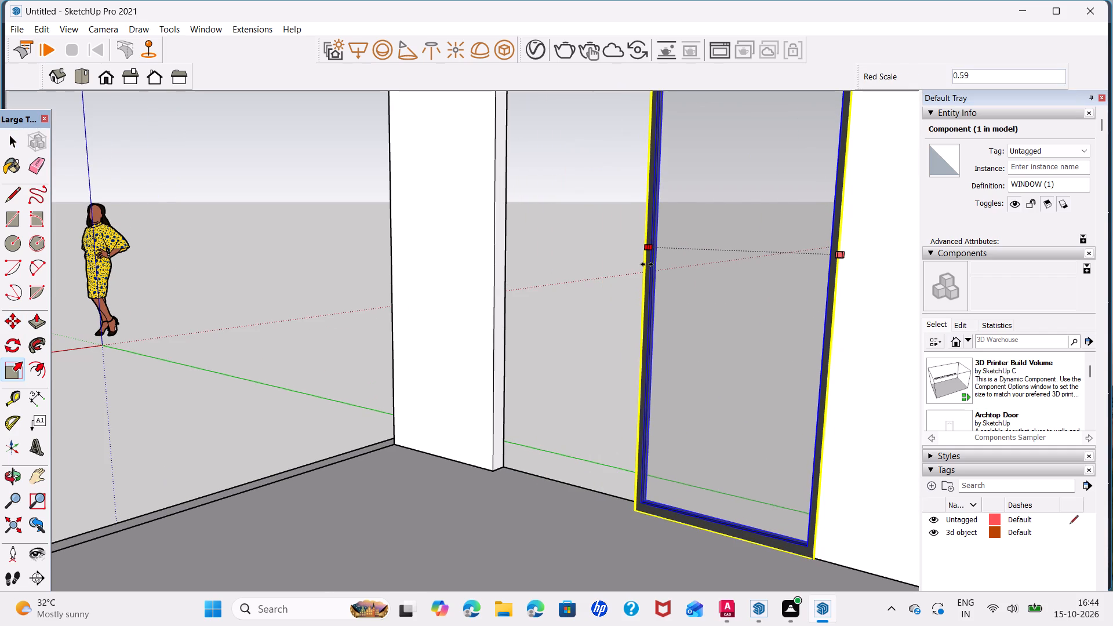
left_click(648, 265)
Measure the narrowed window's width between its two bottom corners.
left_click(46, 397)
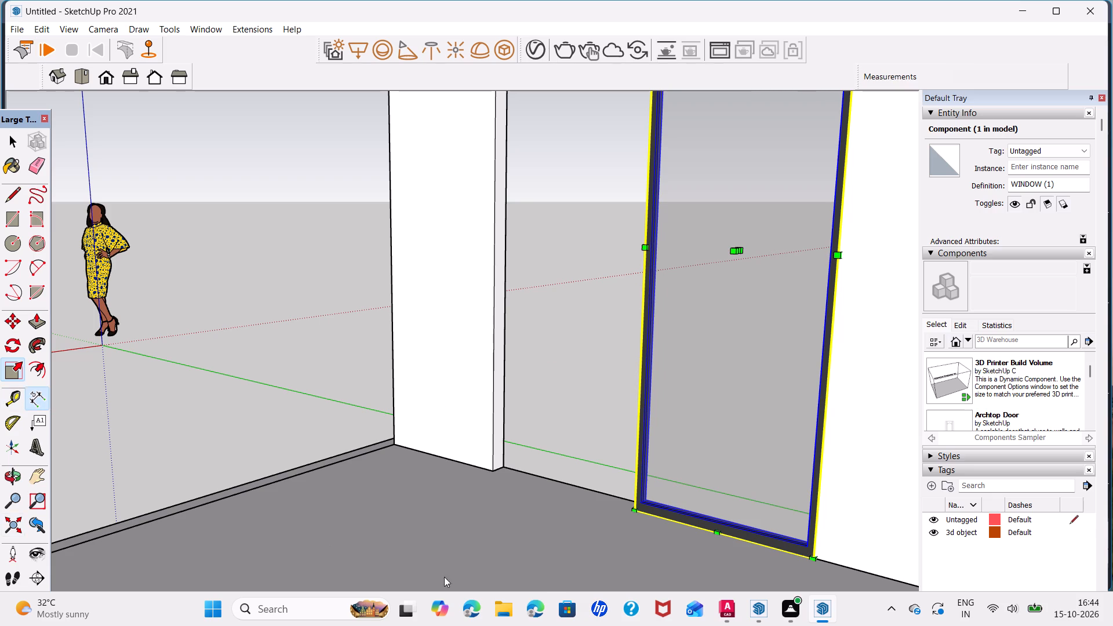
left_click(636, 514)
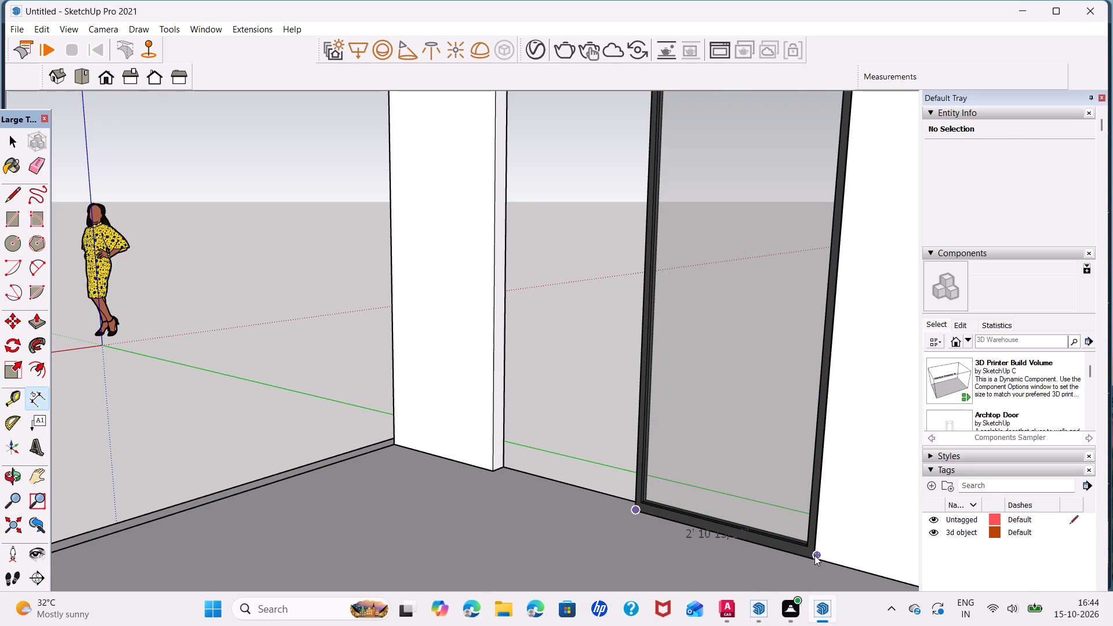
left_click(811, 558)
key("space")
Copy the window about 2' 10 13/16" across the opening so the copy sits edge to edge with the original.
scroll(688, 498, "down", 3)
middle_click_drag(612, 487, 773, 508)
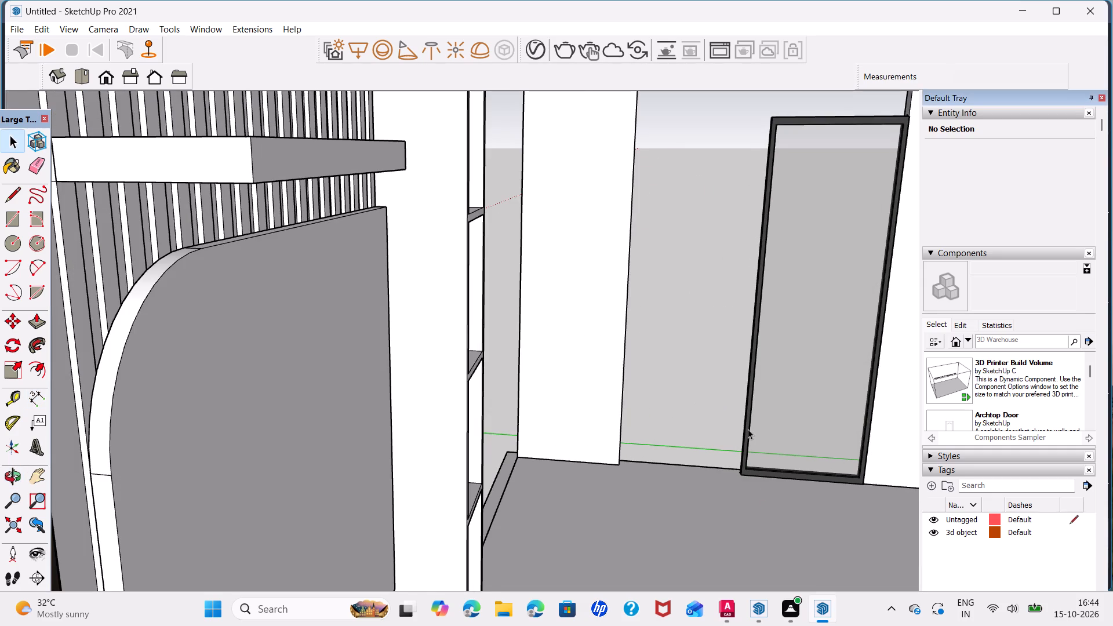
middle_click_drag(751, 427, 611, 500, "shift")
scroll(617, 496, "up", 1)
middle_click_drag(638, 504, 656, 509)
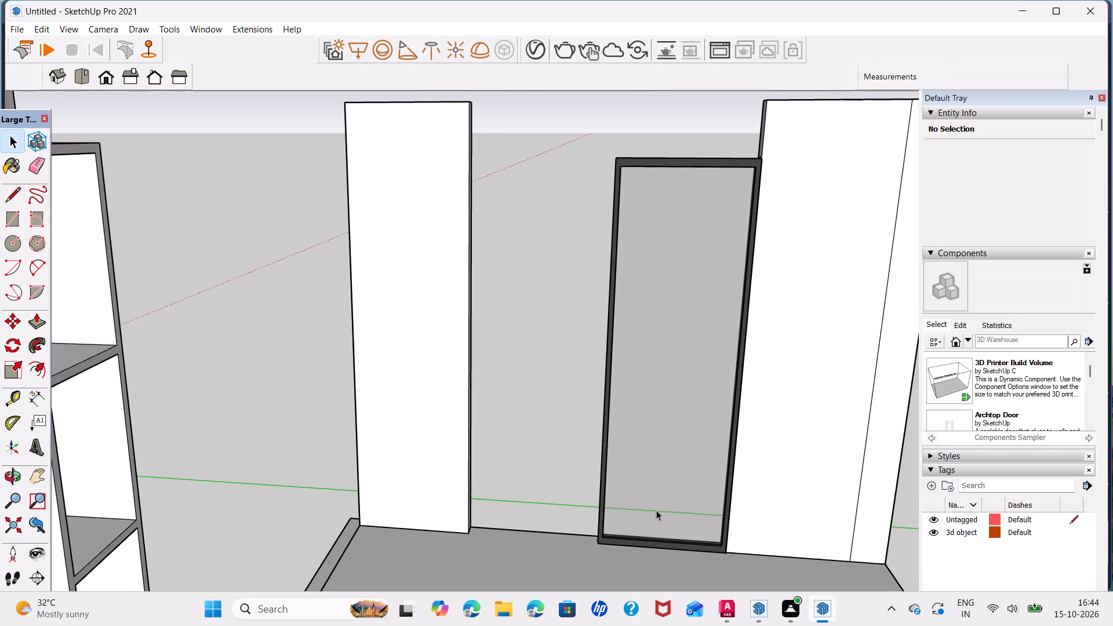
left_click(635, 518)
key("m")
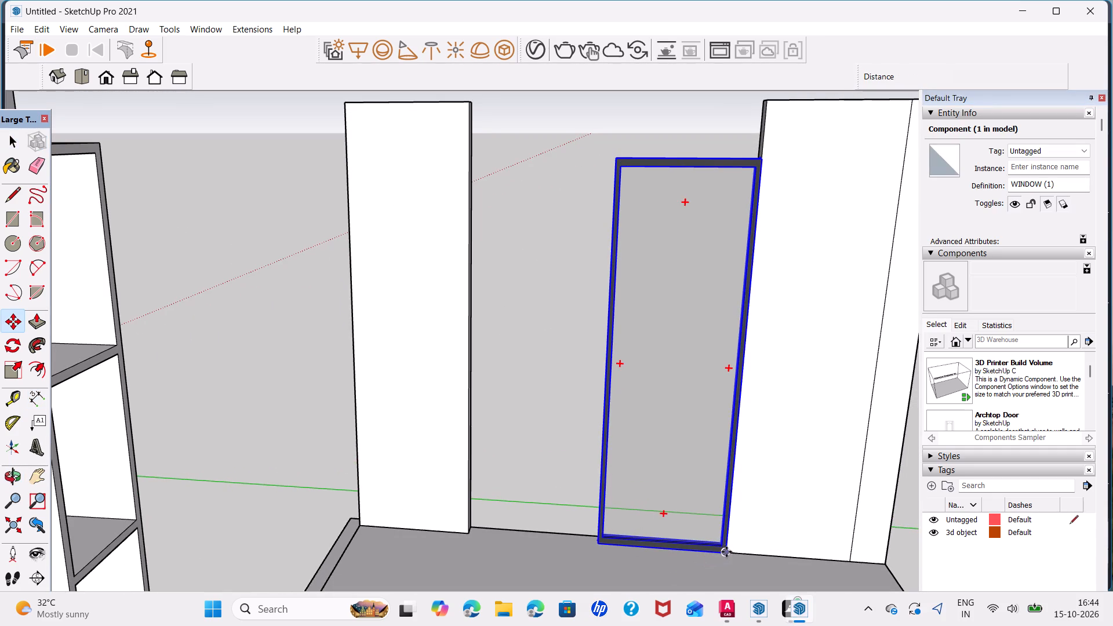
left_click(728, 551)
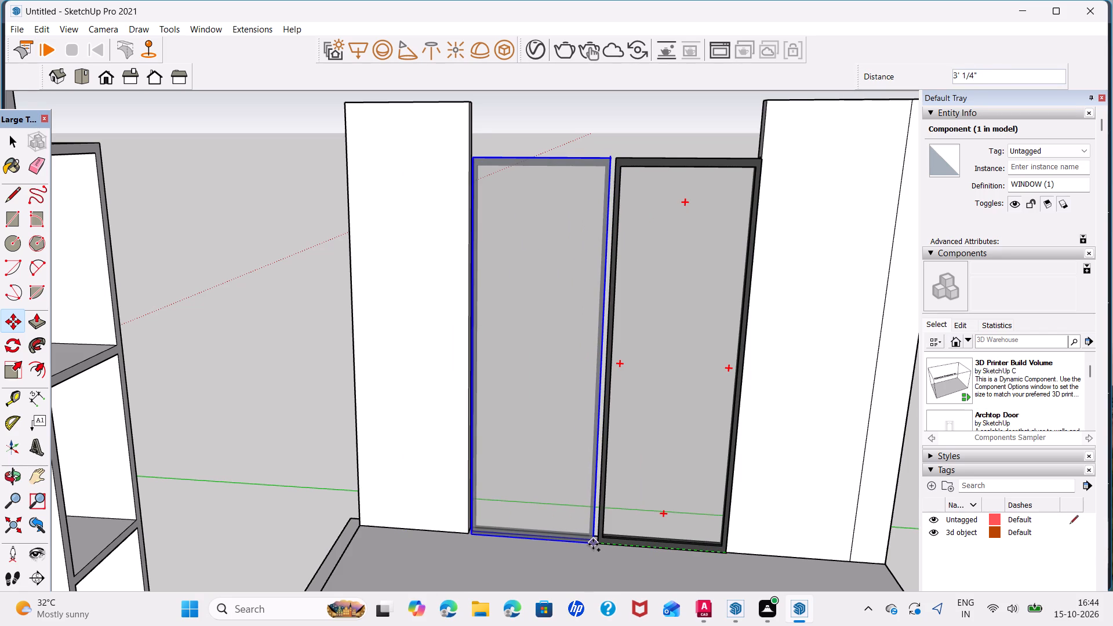
scroll(594, 544, "up", 11)
left_click(605, 545)
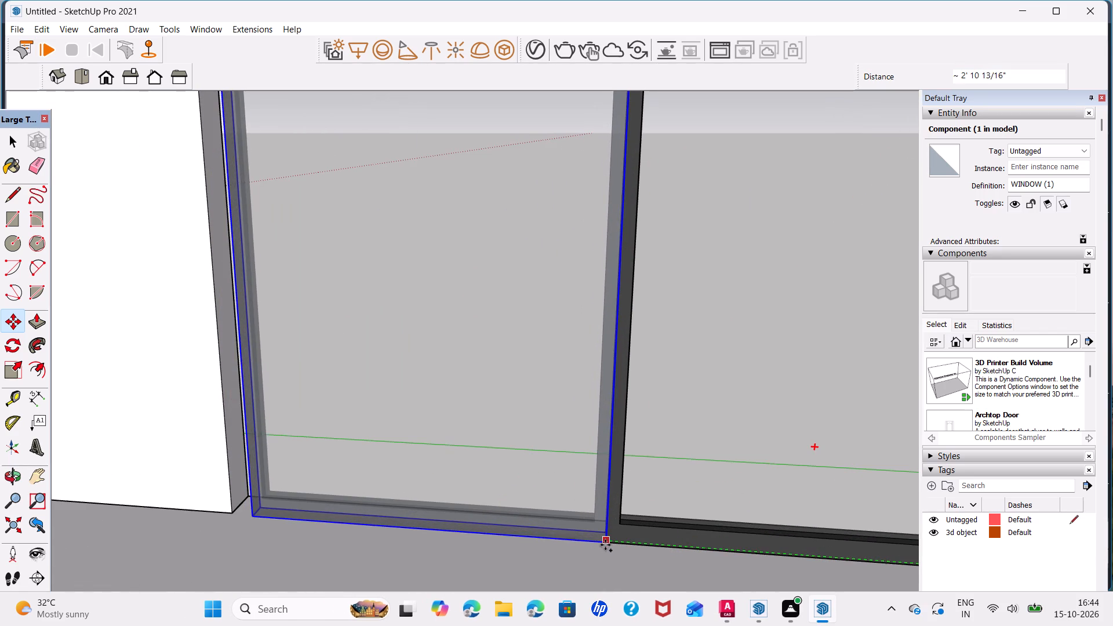
key("space")
Scale the copied window sideways to close the gap to the narrower wall segment.
key("s")
scroll(355, 400, "down", 4)
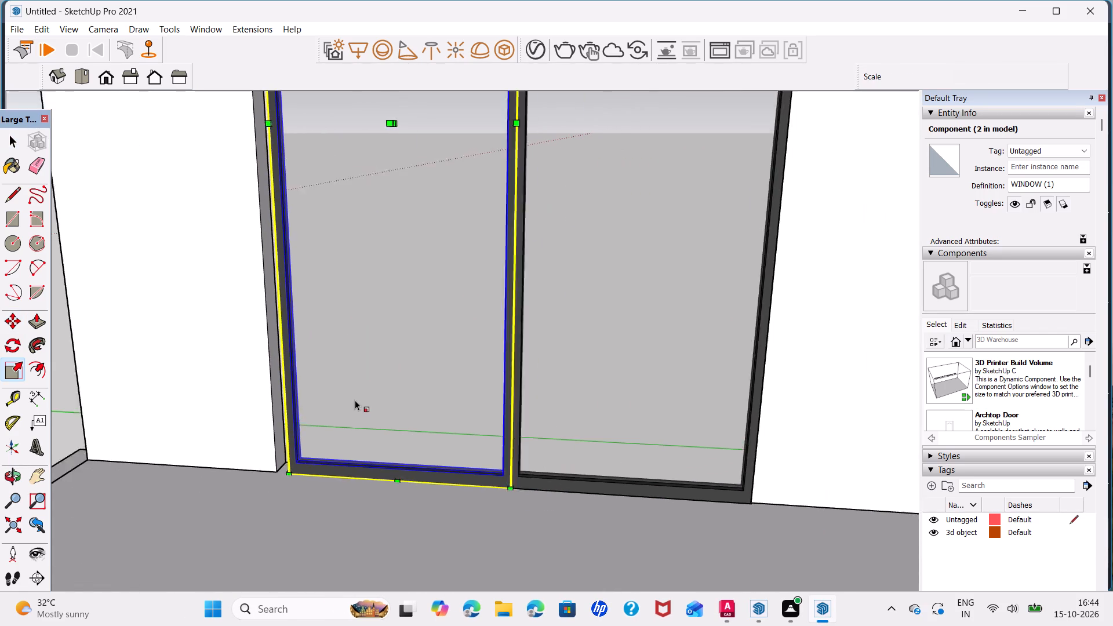
scroll(355, 400, "down", 2)
middle_click_drag(348, 385, 554, 442)
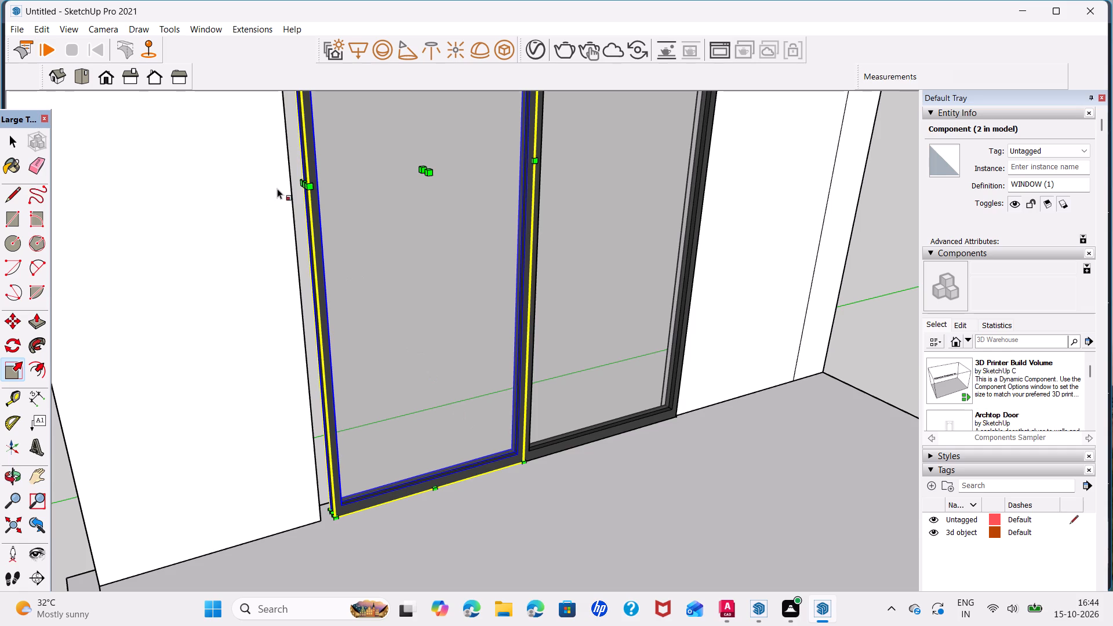
left_click(304, 187)
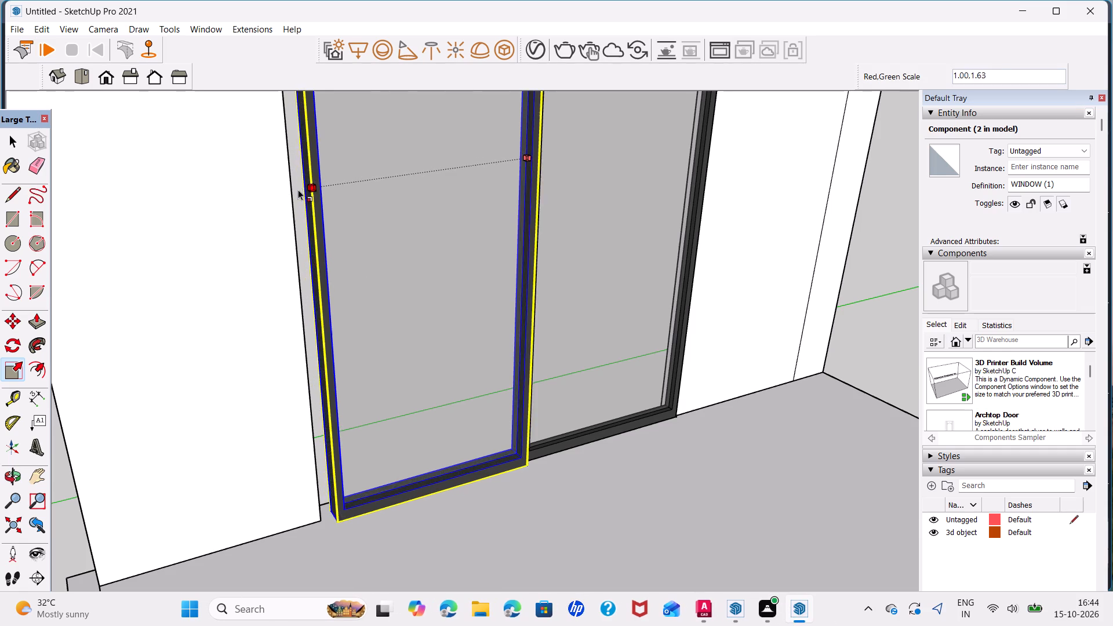
left_click(289, 190)
key("space")
scroll(465, 242, "down", 6)
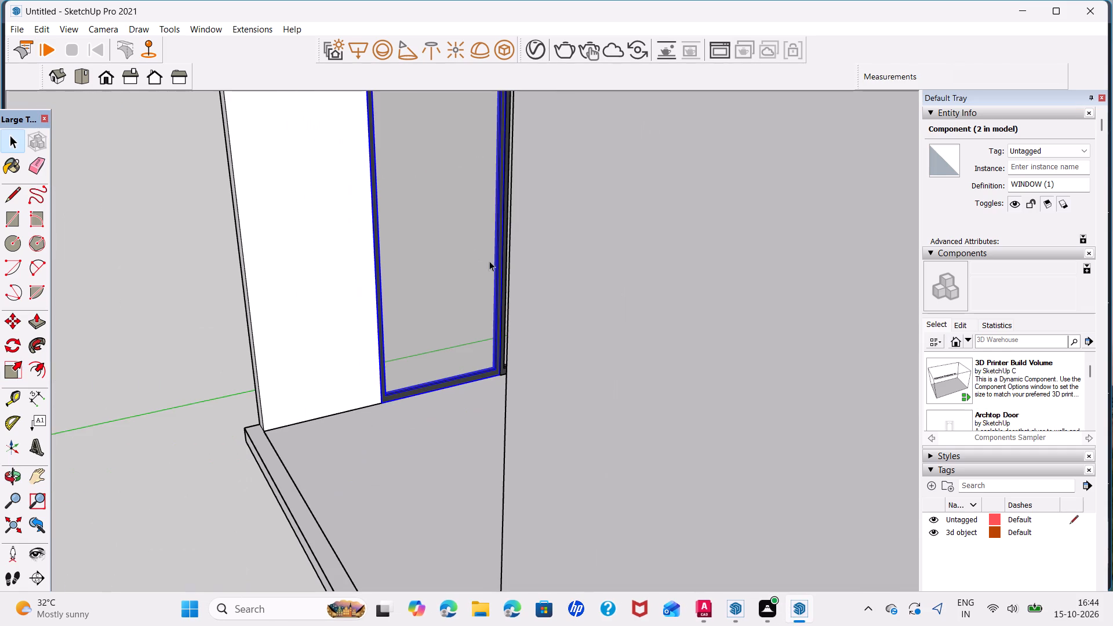
Scale the copied window's height to about 1.13, fitting it to the top of the adjoining narrower wall segment.
middle_click_drag(190, 316, 648, 311)
scroll(274, 293, "down", 7)
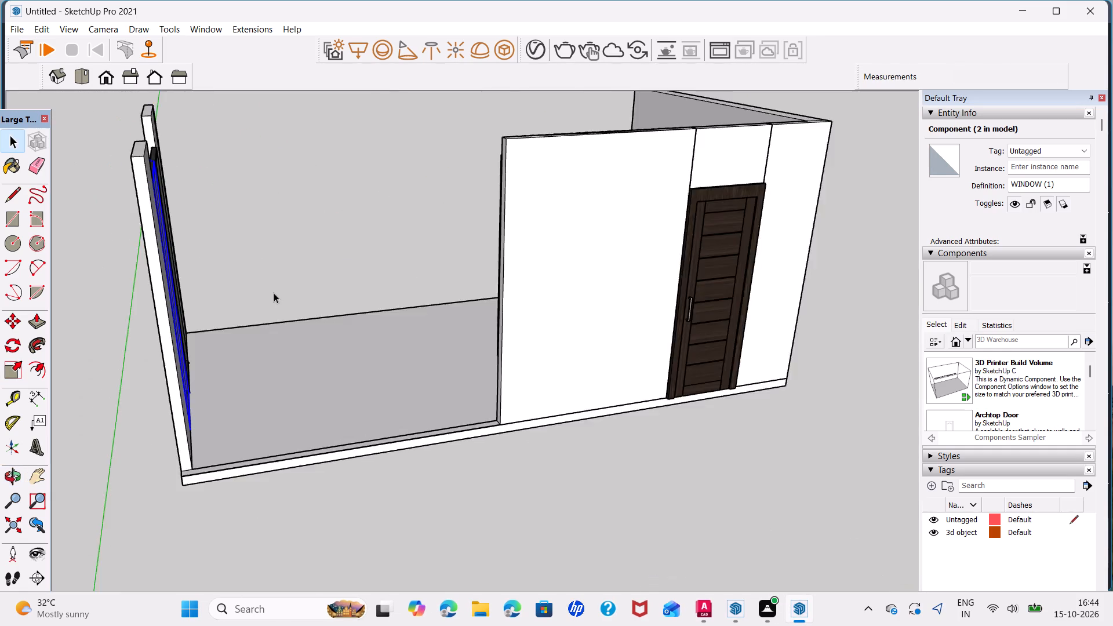
scroll(274, 293, "down", 8)
middle_click_drag(210, 333, 604, 323)
scroll(315, 340, "up", 3)
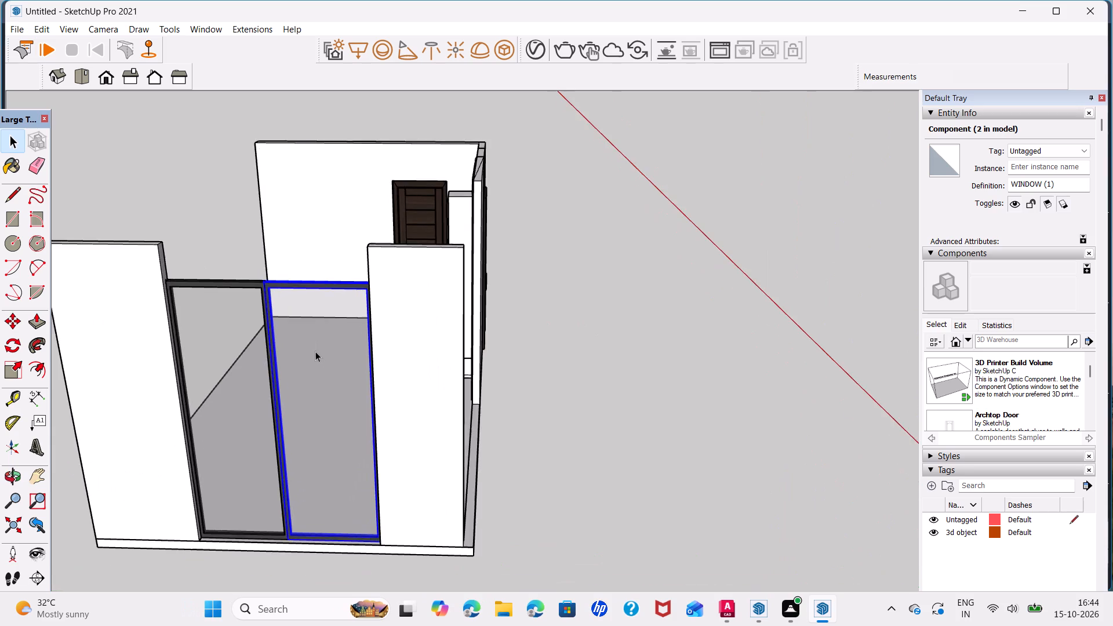
middle_click_drag(329, 370, 395, 368)
scroll(303, 287, "up", 5)
middle_click_drag(322, 313, 322, 395)
scroll(405, 290, "up", 2)
key("s")
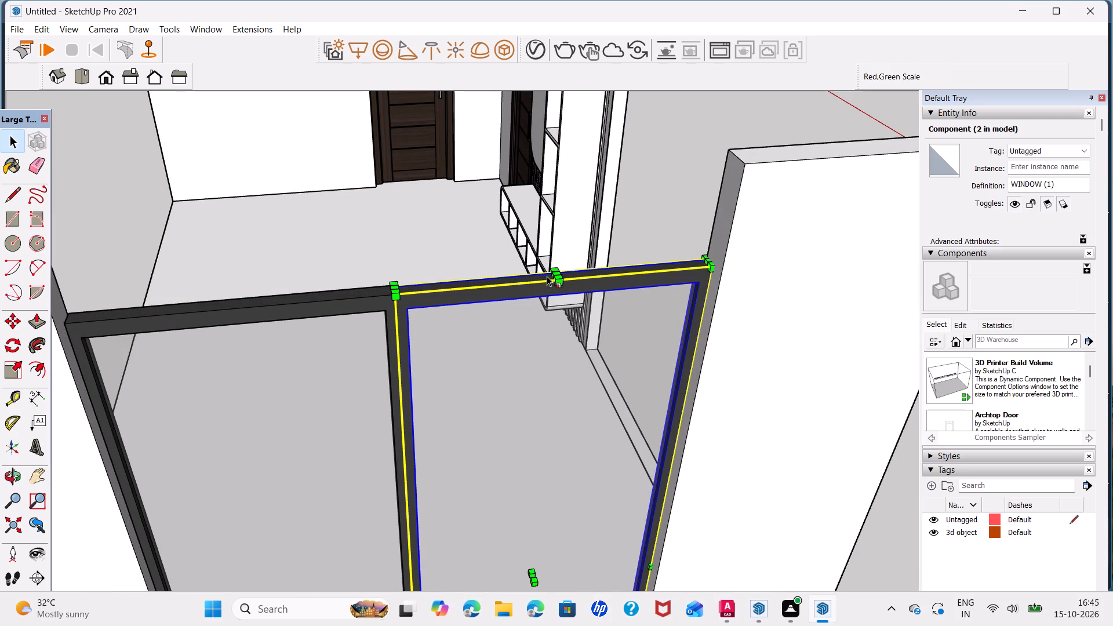
left_click(562, 273)
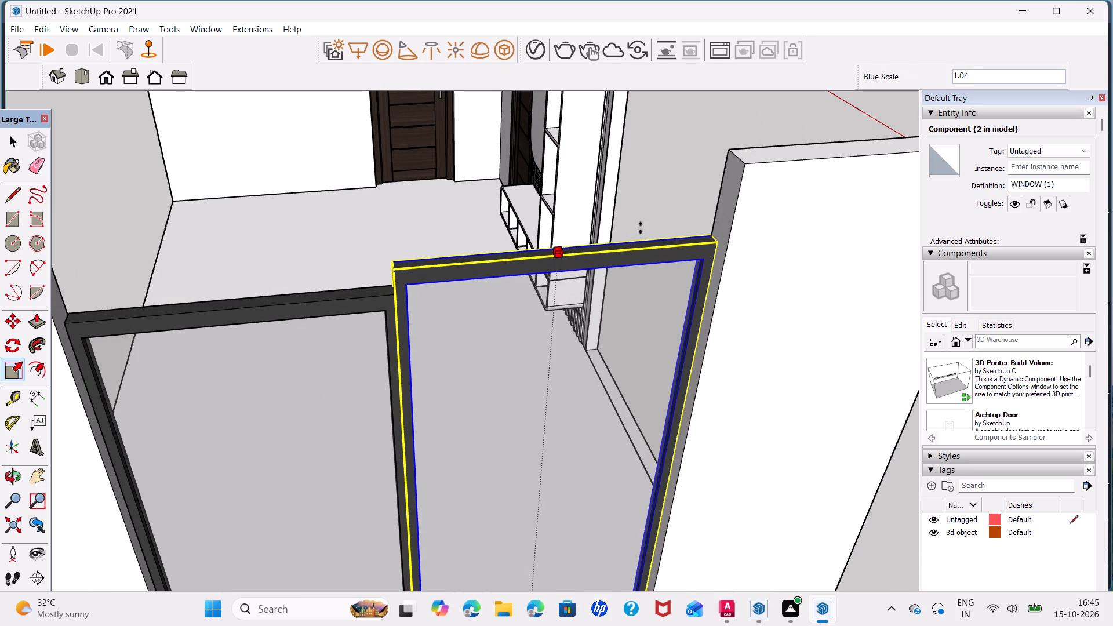
left_click(748, 169)
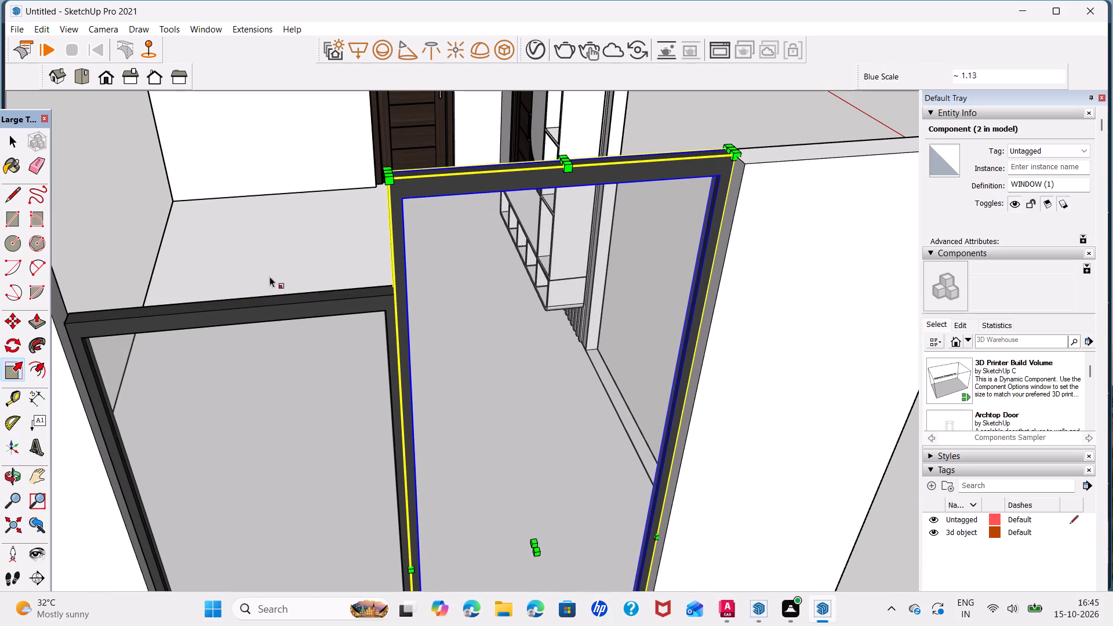
key("space")
Scale the original window's height to about 1.13, making its top level with the neighbouring panel.
left_click(259, 305)
key("s")
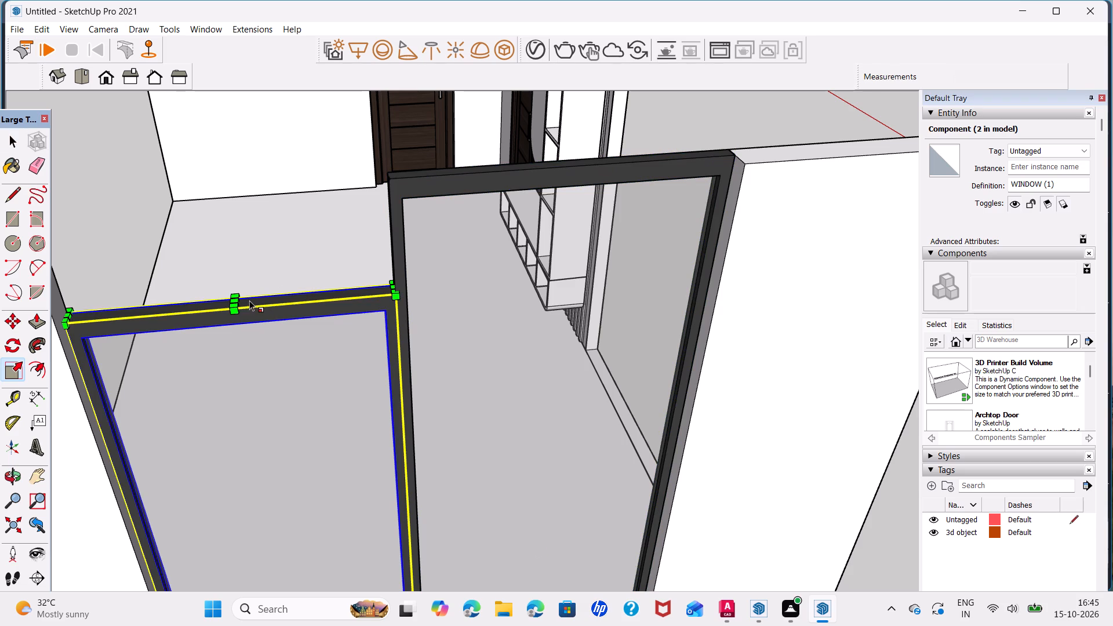
left_click(237, 301)
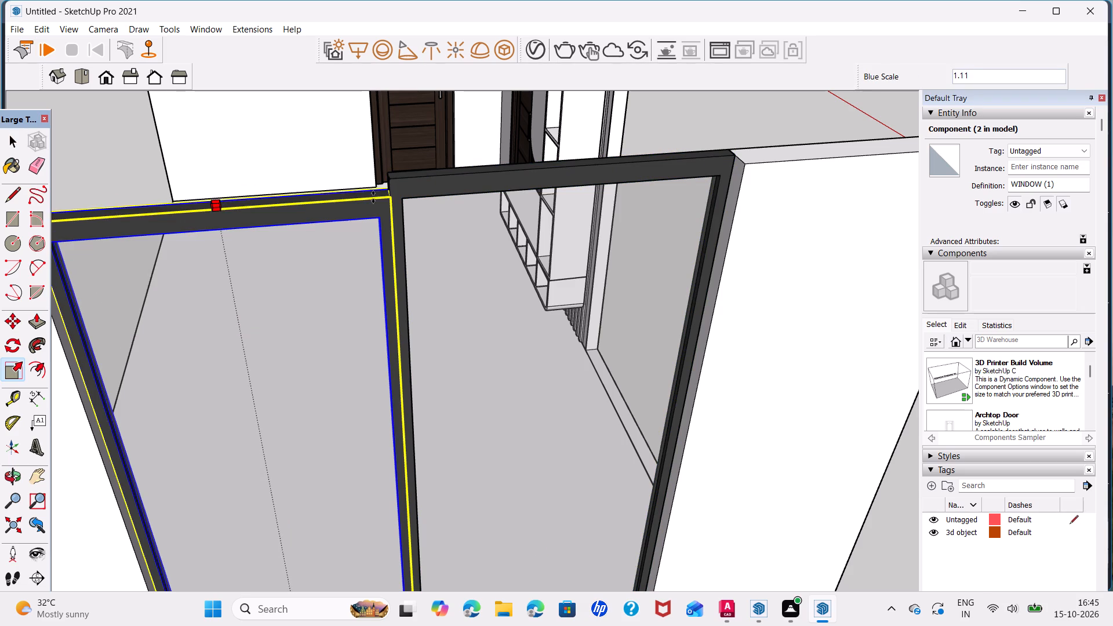
left_click(414, 176)
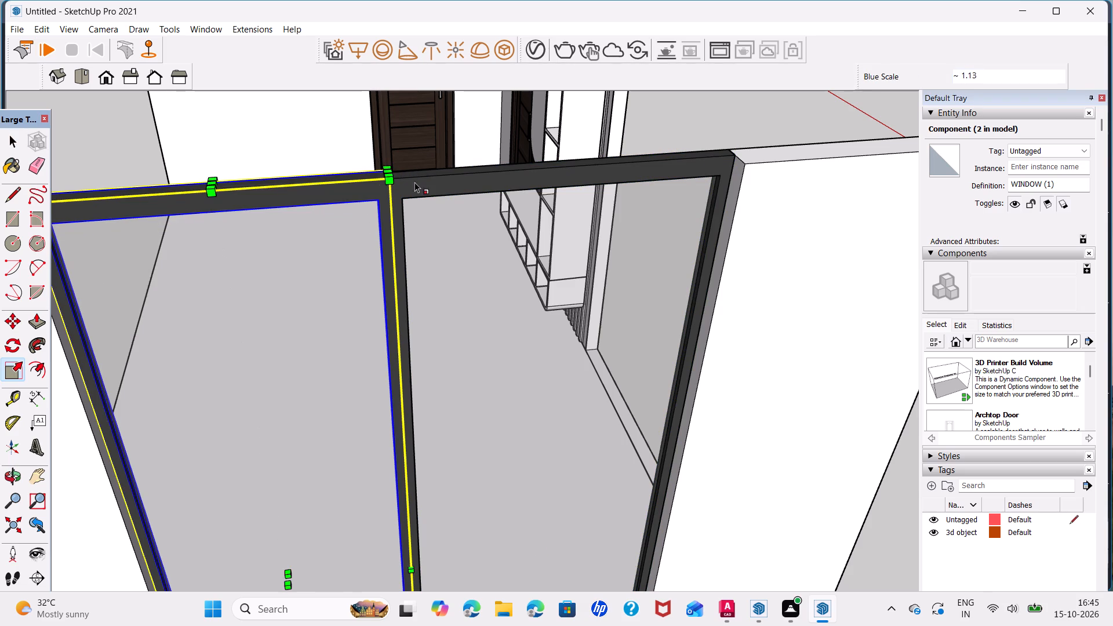
key("space")
scroll(417, 290, "down", 7)
left_click(848, 307)
scroll(399, 347, "down", 8)
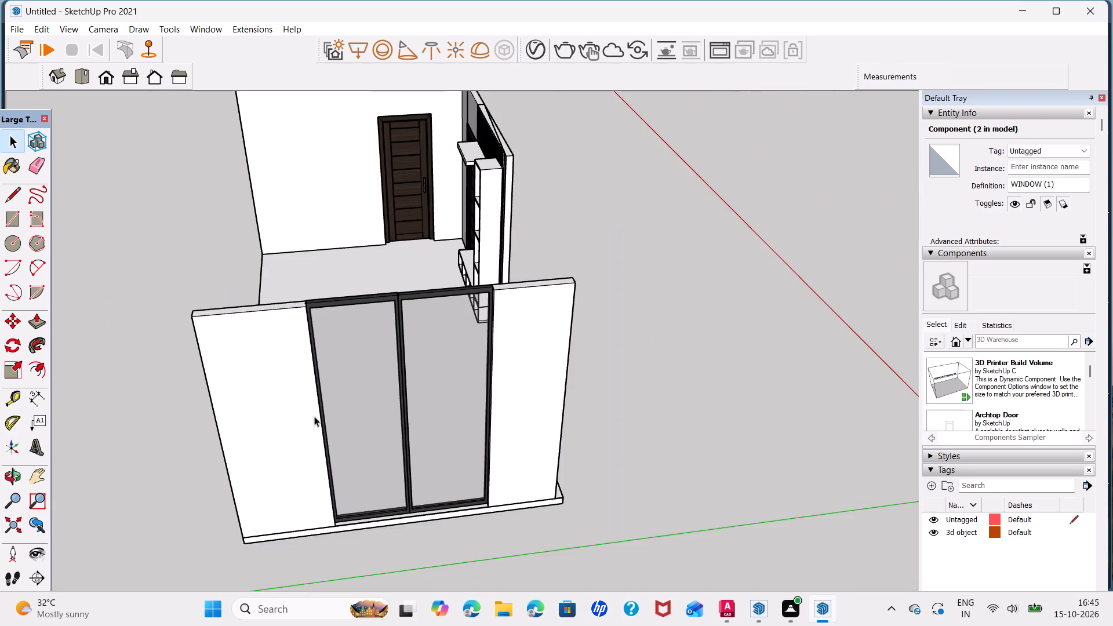
Import the curtain model шторы+раздвинутые_1 from Downloads and place it on the ground outside the room.
middle_click_drag(315, 425, 790, 369)
scroll(613, 340, "down", 2)
middle_click_drag(601, 358, 592, 289)
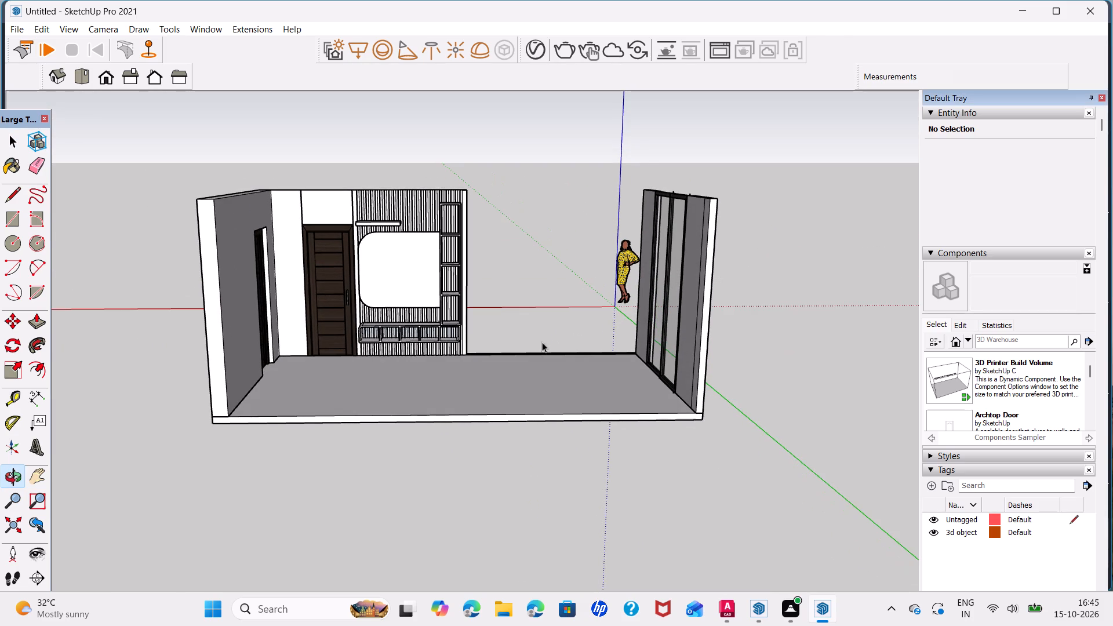
middle_click_drag(372, 383, 396, 493, "shift")
scroll(454, 453, "up", 3)
middle_click_drag(497, 458, 500, 458)
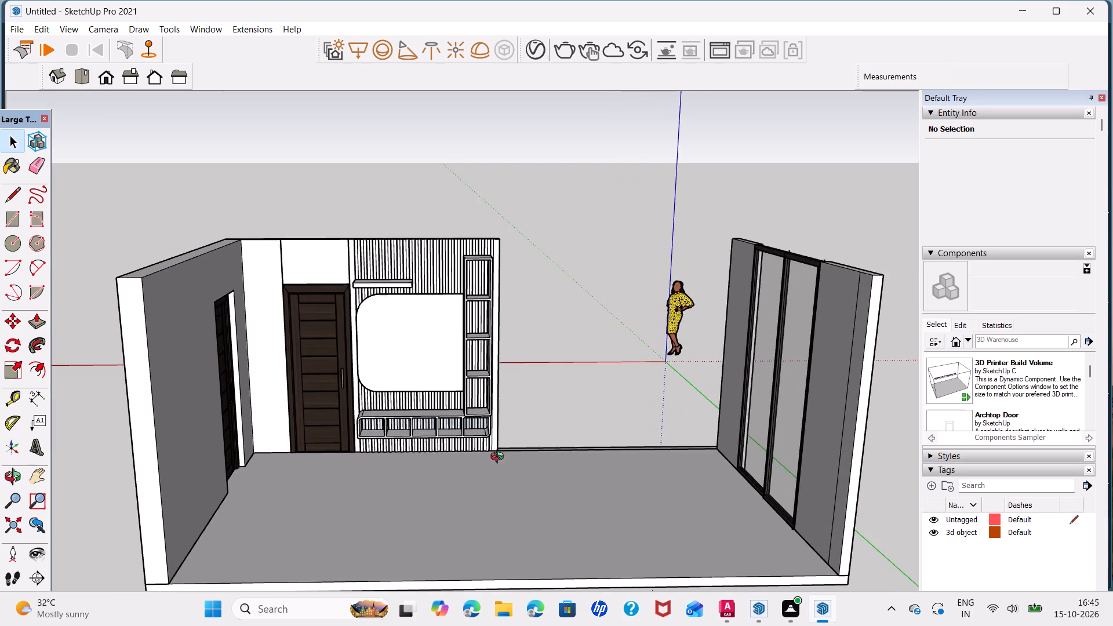
middle_click_drag(500, 458, 521, 450)
left_click(21, 28)
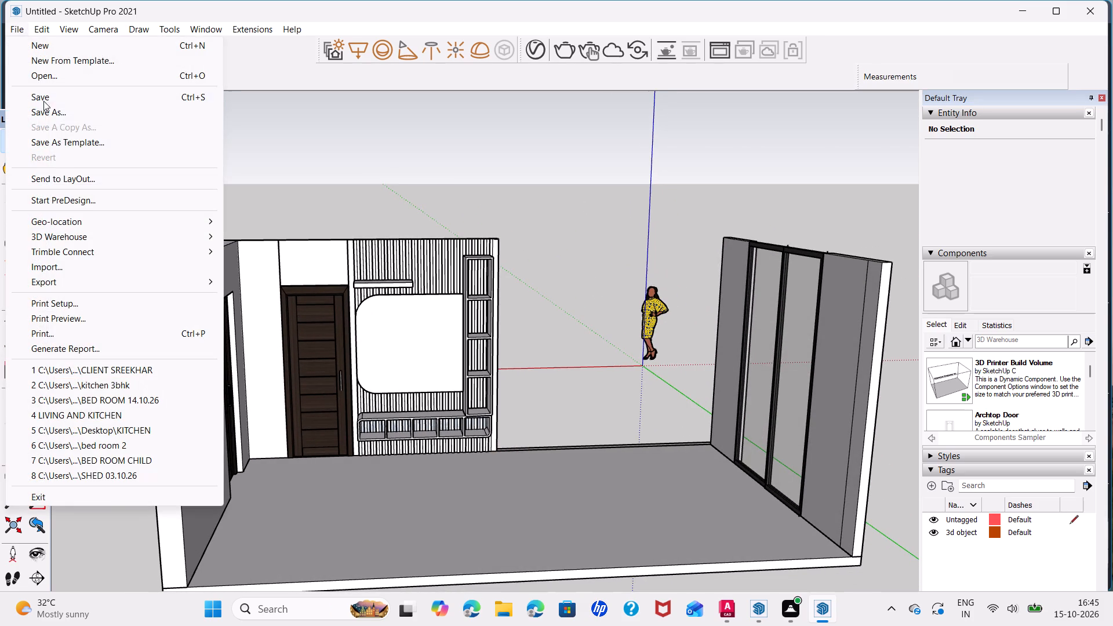
left_click(82, 266)
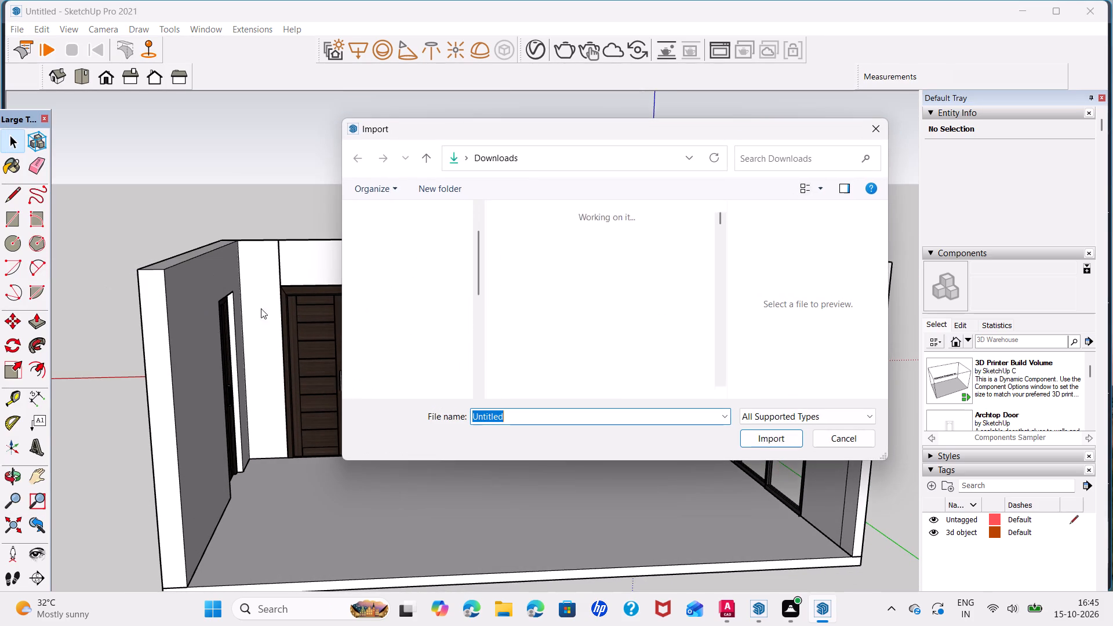
scroll(534, 329, "down", 8)
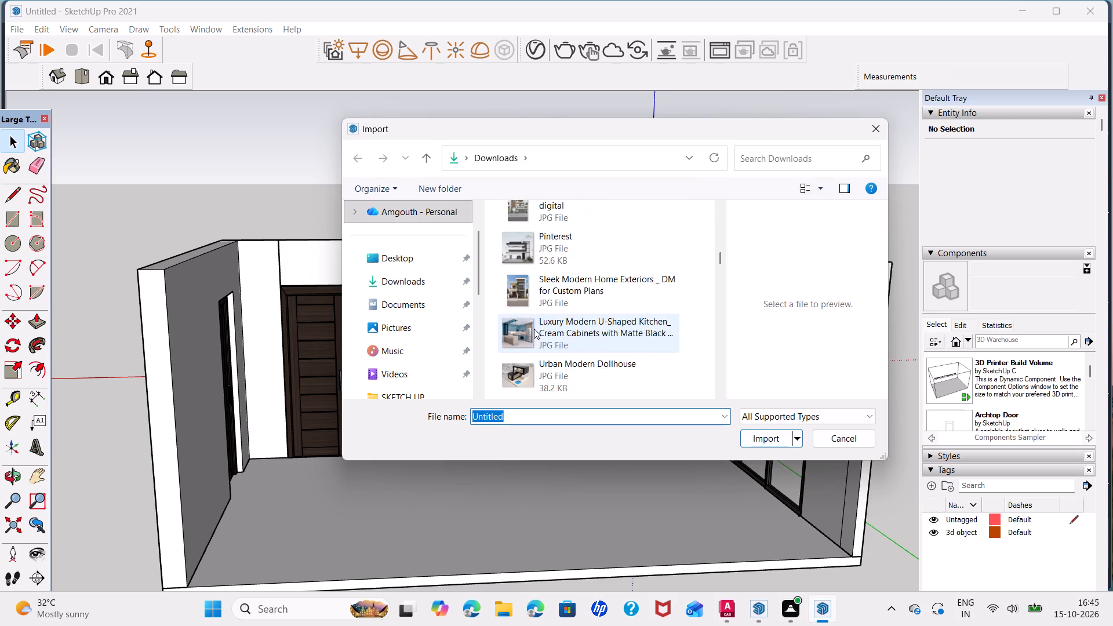
scroll(534, 329, "down", 3)
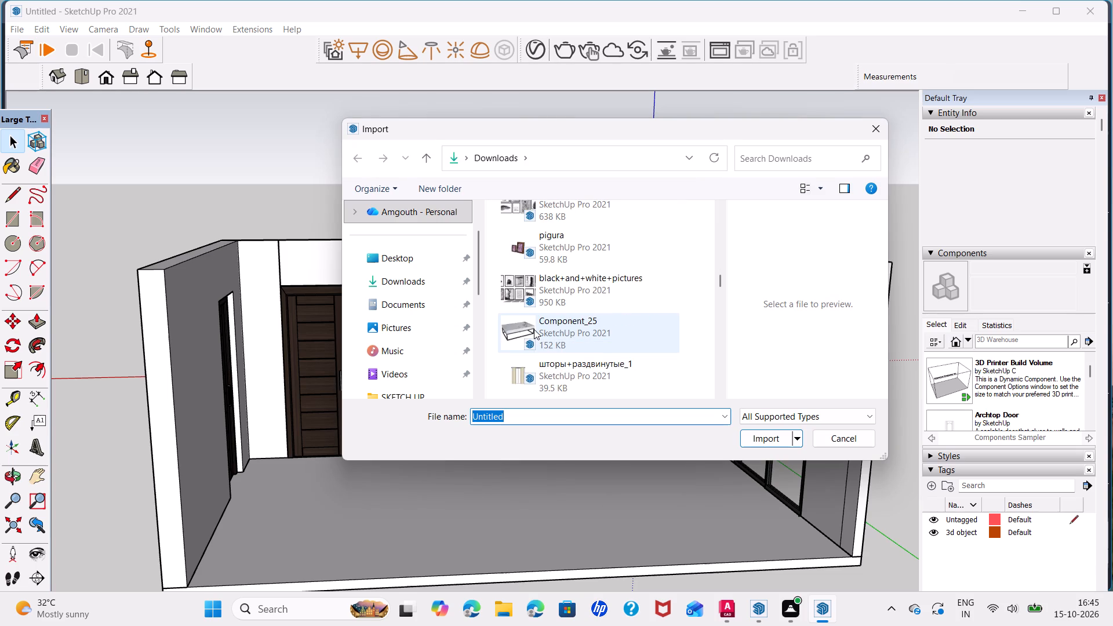
scroll(534, 329, "down", 1)
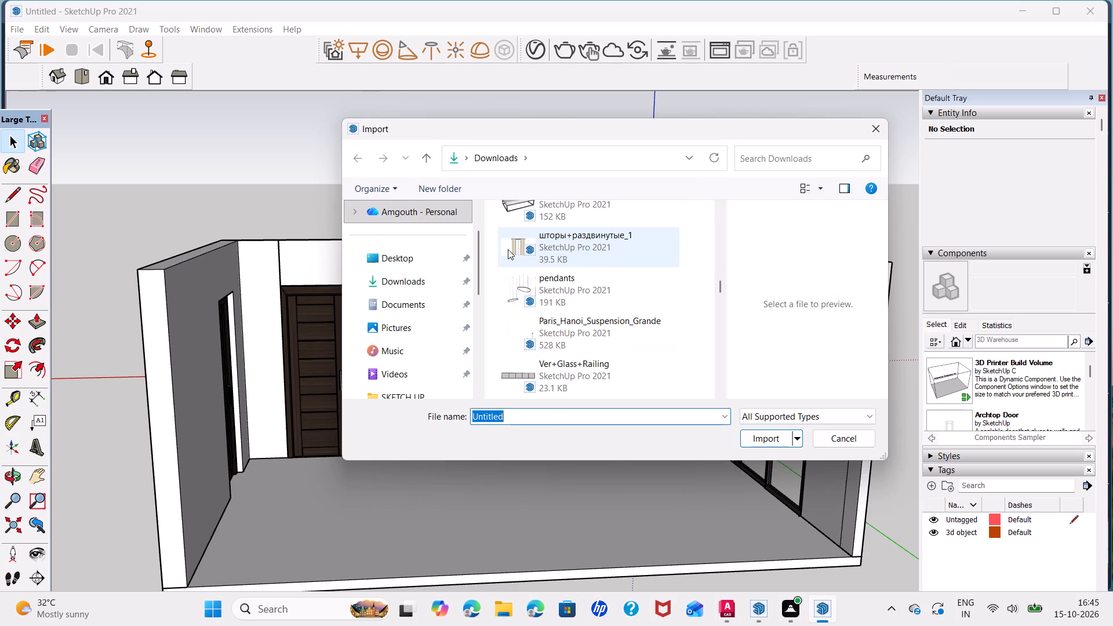
left_click(508, 249)
left_click(761, 440)
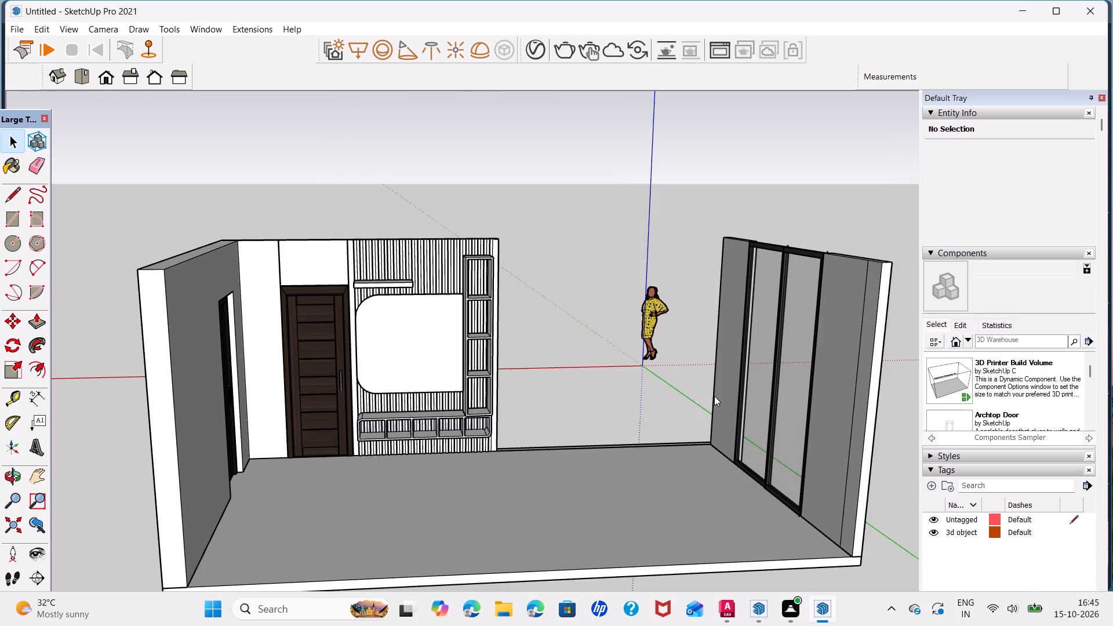
left_click(662, 419)
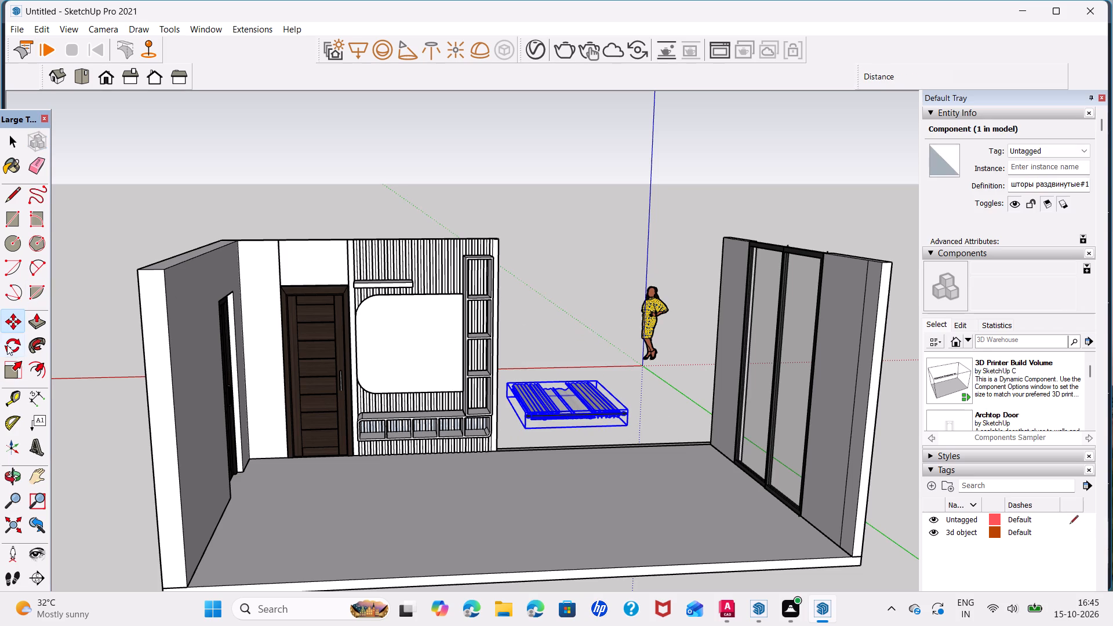
Rotate the curtain 90° about the vertical axis while it lies flat on the ground.
left_click(7, 345)
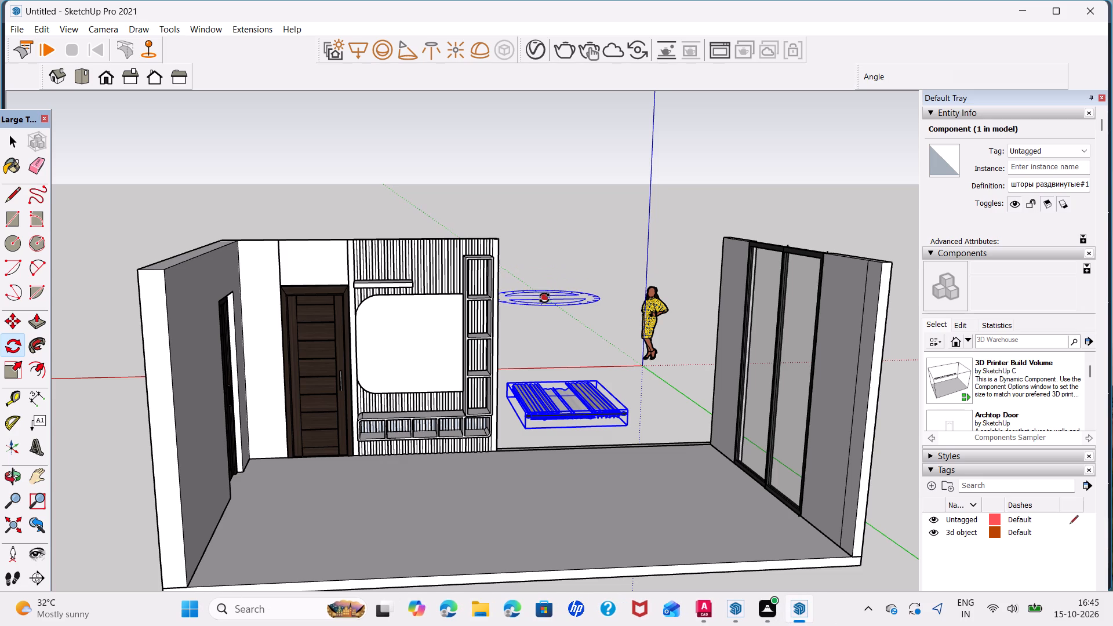
scroll(602, 401, "down", 4)
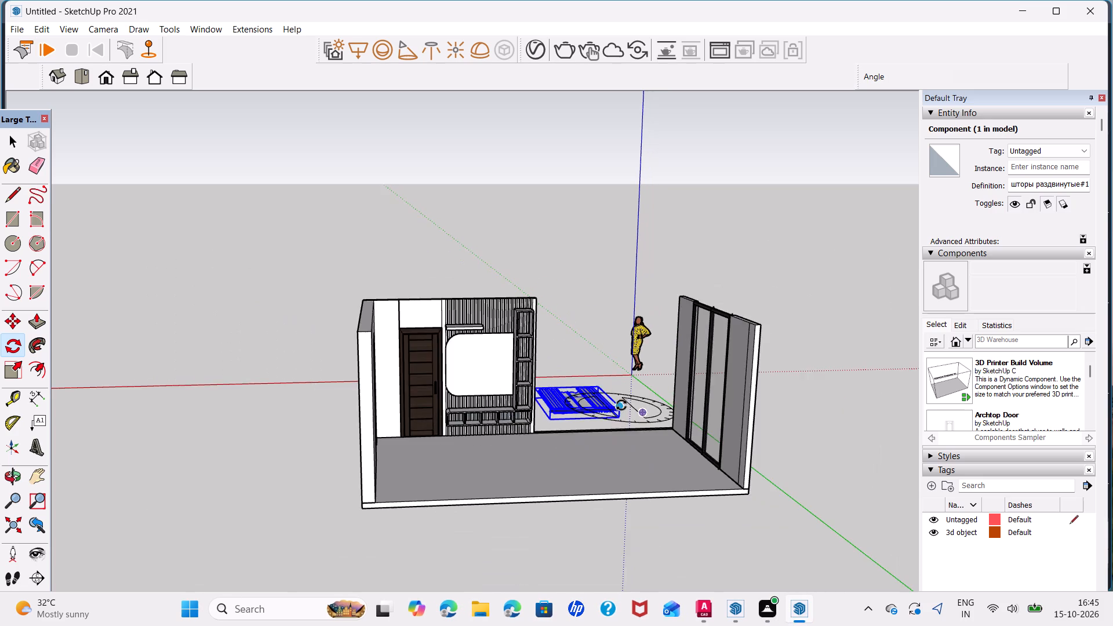
middle_click_drag(621, 405, 0, 431)
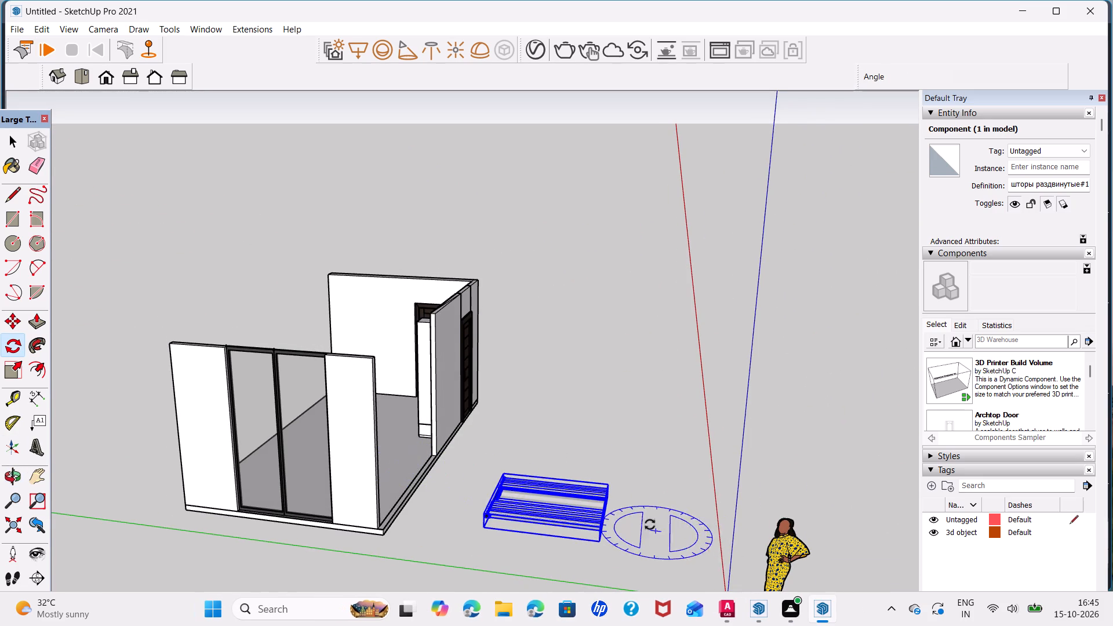
scroll(636, 499, "up", 5)
middle_click_drag(664, 510, 210, 584)
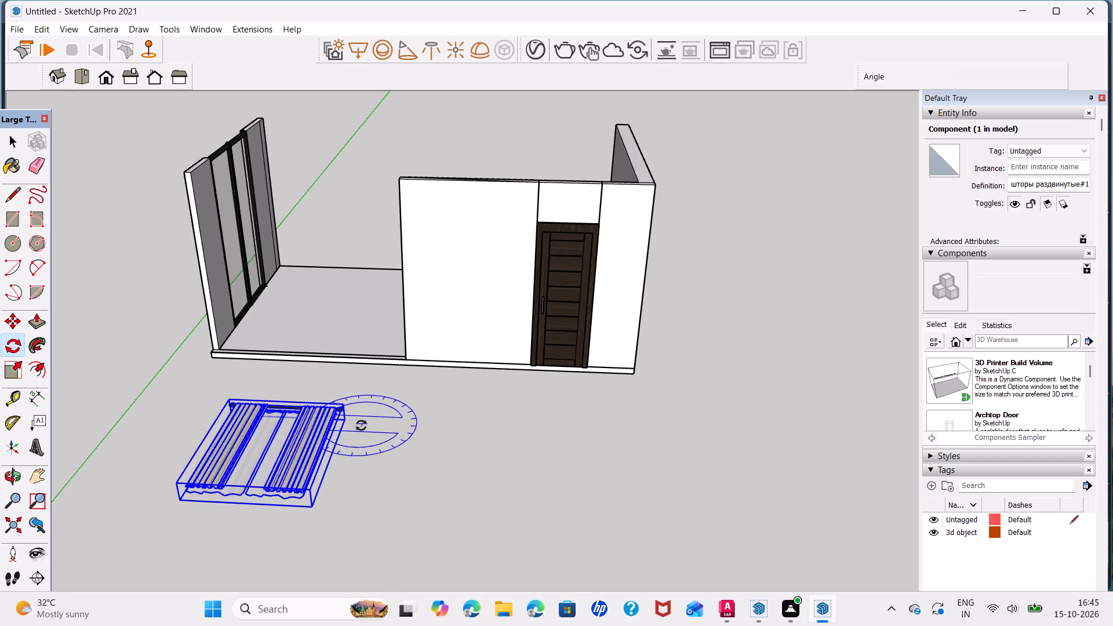
left_click(391, 480)
left_click(457, 482)
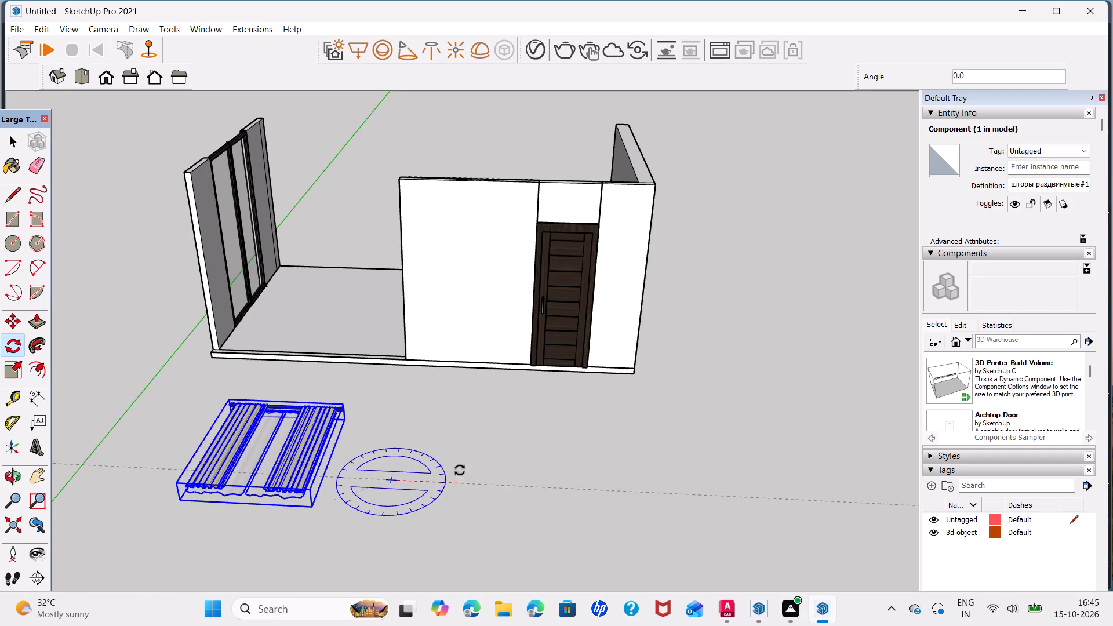
left_click(401, 415)
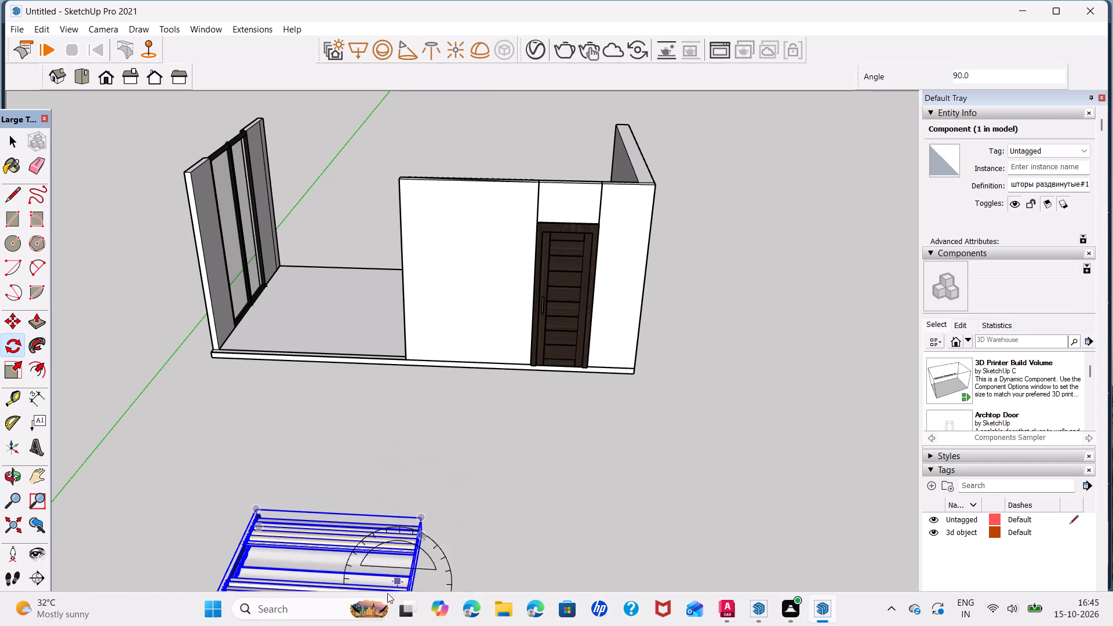
Rotate the curtain 90° about the green axis to stand it upright.
scroll(341, 562, "down", 2)
middle_click_drag(343, 562, 343, 498)
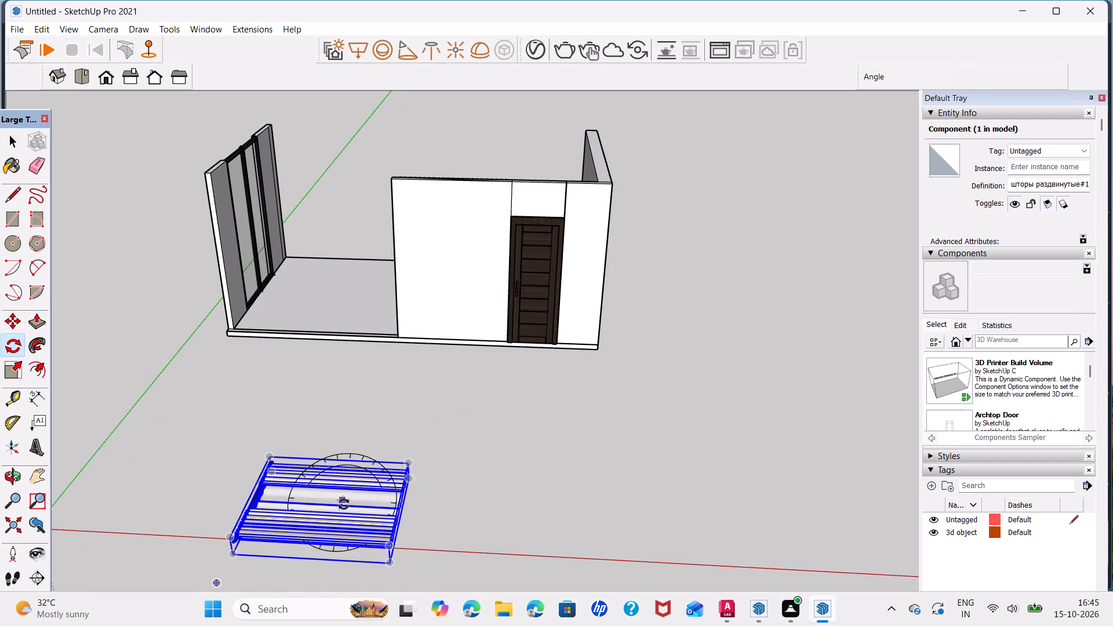
key("Up")
key("Down")
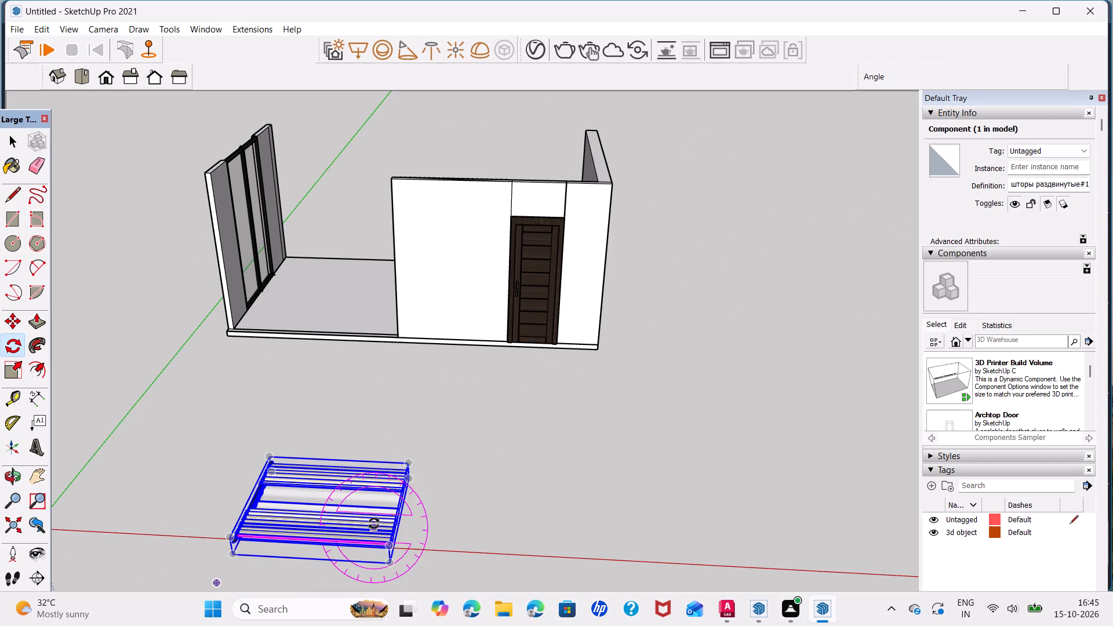
key("Left")
left_click(381, 518)
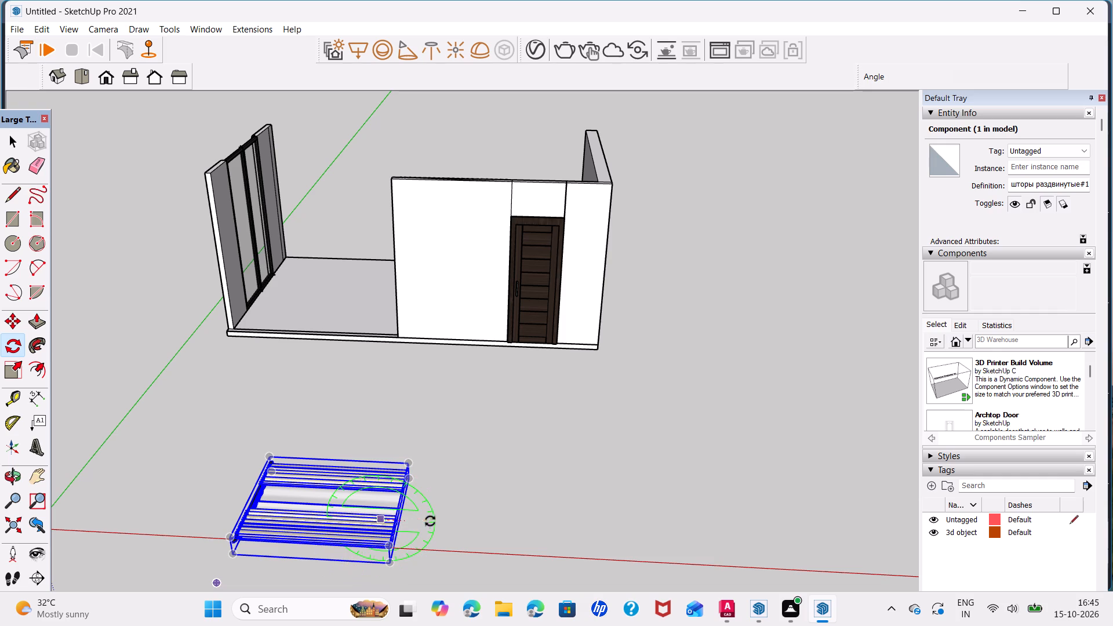
left_click(441, 523)
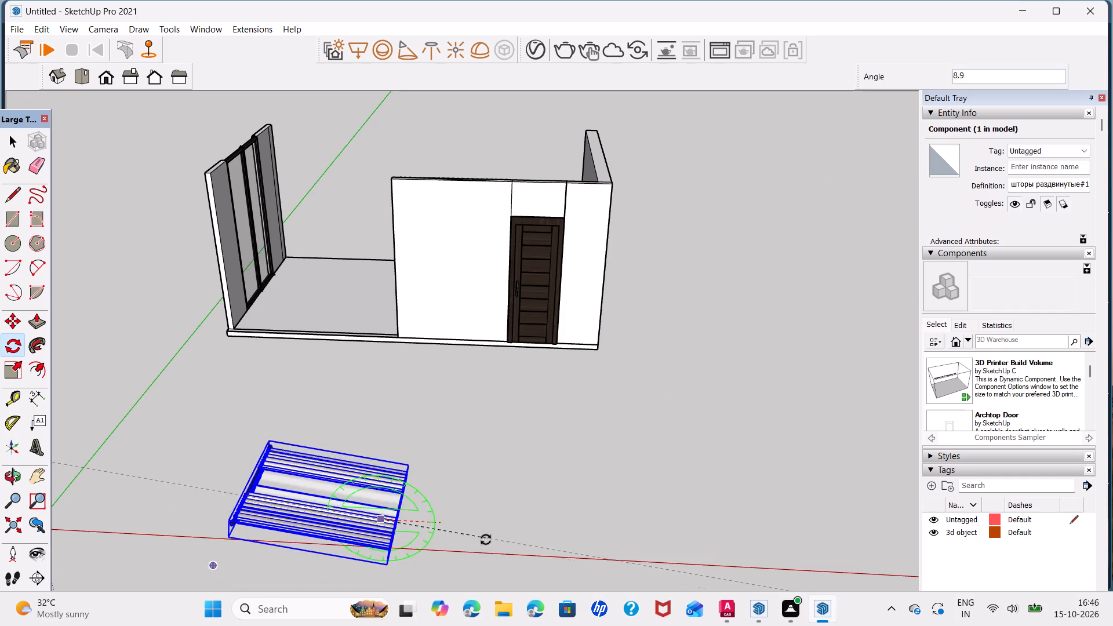
left_click(381, 569)
key("space")
Rotate the upright curtain 90° about the vertical axis, turning its width parallel to the red axis.
scroll(380, 471, "up", 2)
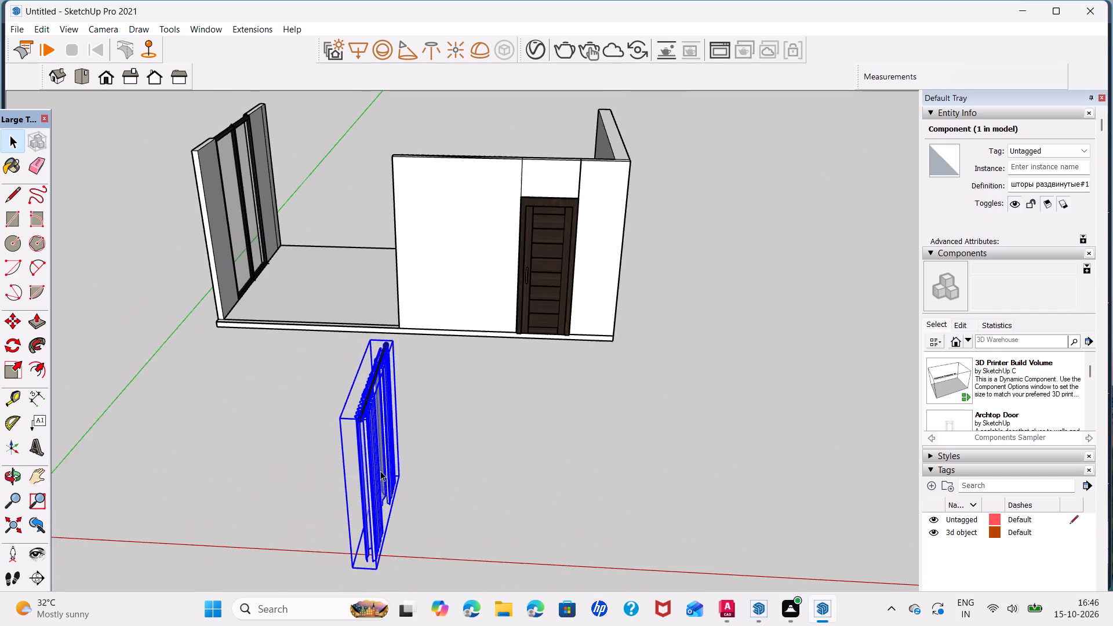
scroll(380, 471, "up", 2)
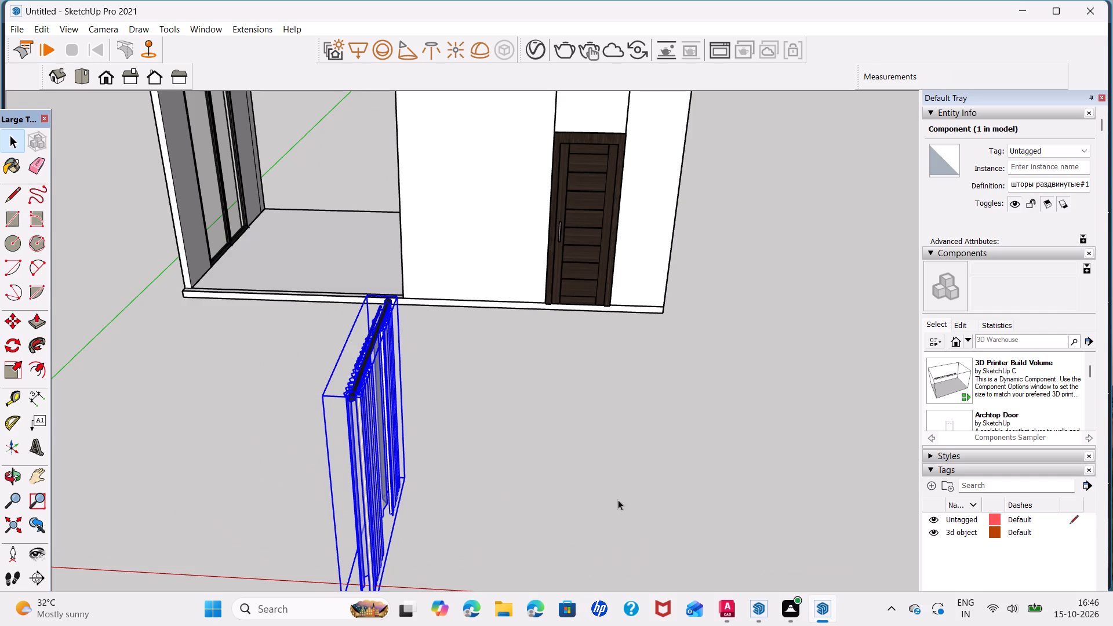
left_click(4, 343)
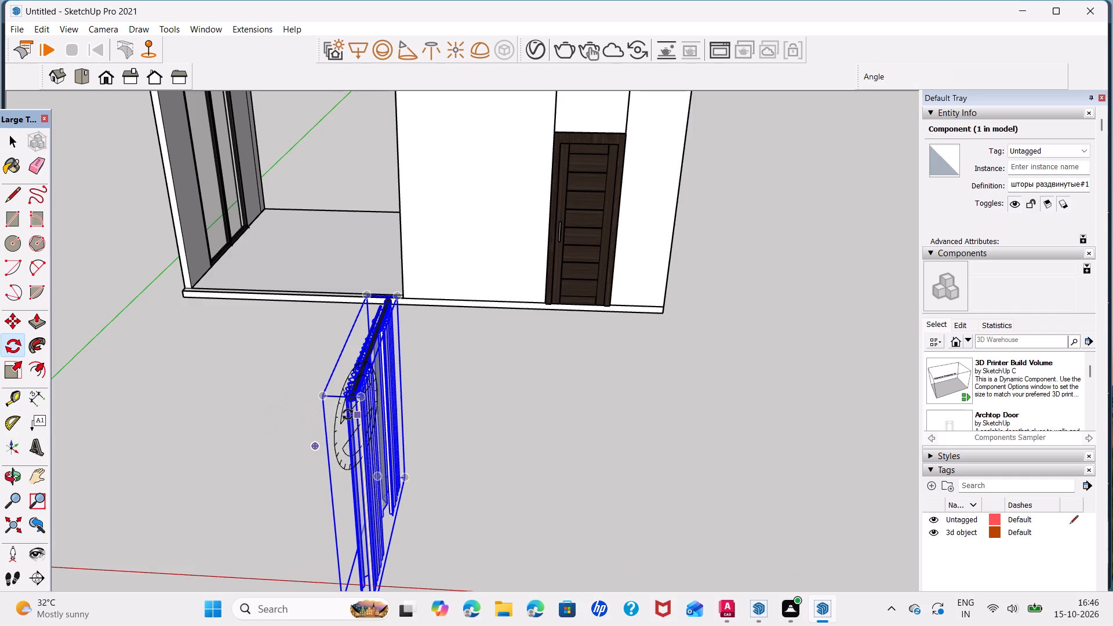
left_click(344, 413)
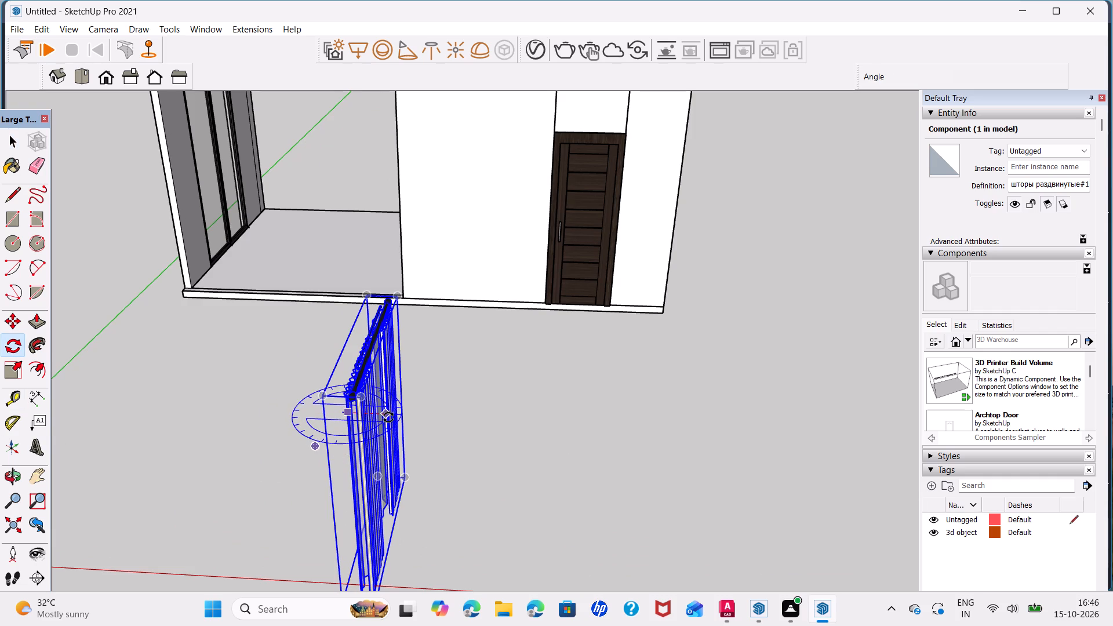
left_click(388, 417)
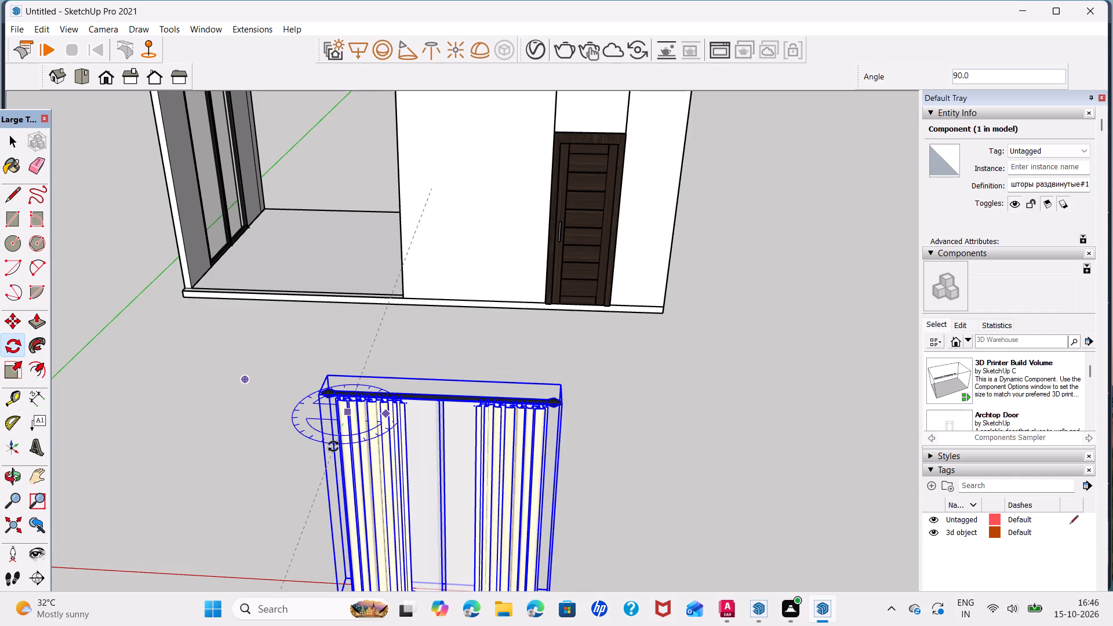
left_click(333, 446)
key("space")
Move the curtain by its top corner to the top corner of the blank wall beside the room's wide side opening.
key("m")
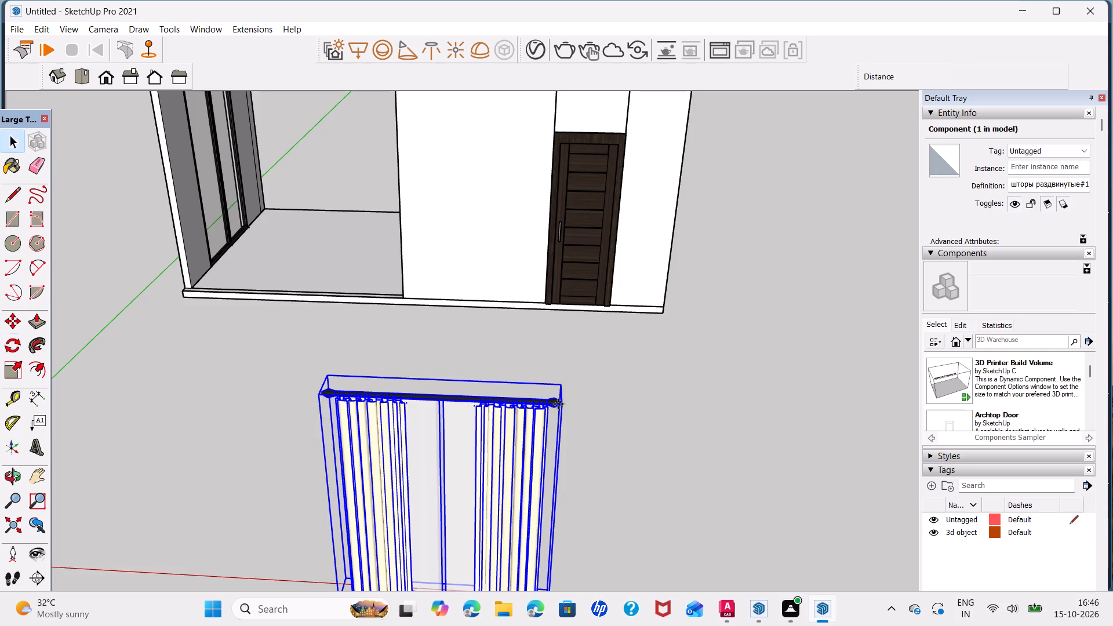
left_click(562, 386)
scroll(342, 183, "down", 5)
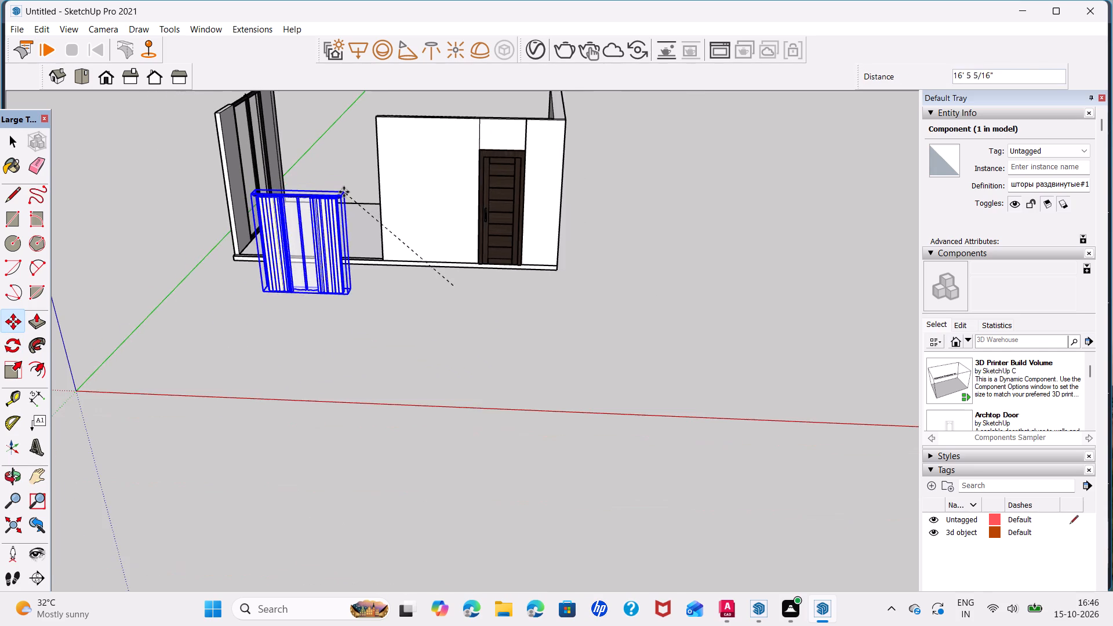
middle_click_drag(344, 192, 365, 313)
scroll(395, 271, "up", 6)
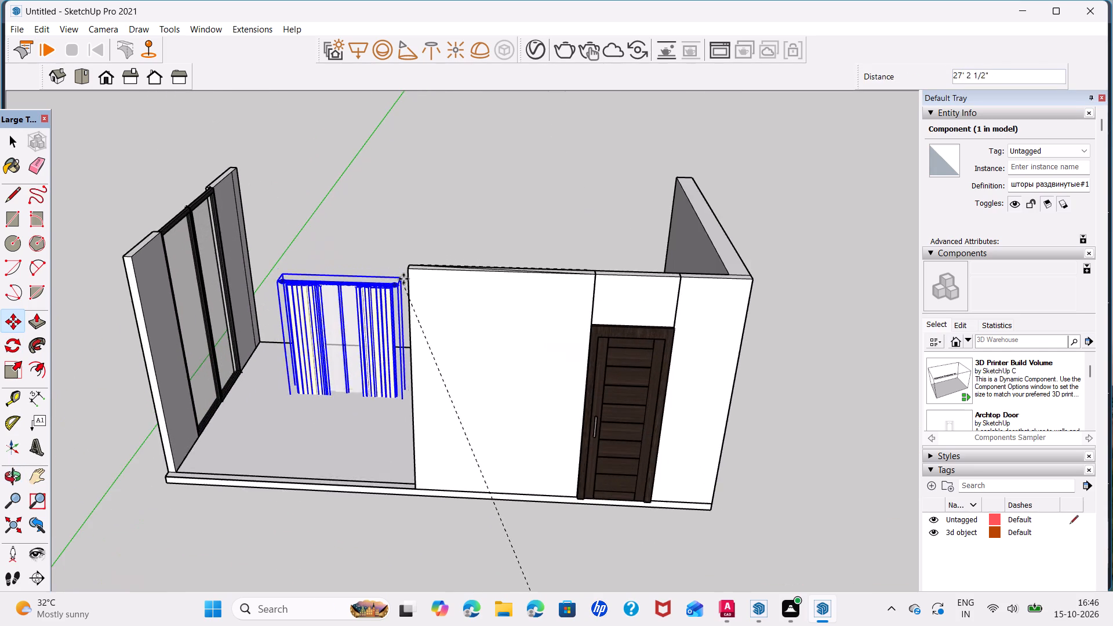
scroll(403, 278, "up", 6)
left_click(409, 262)
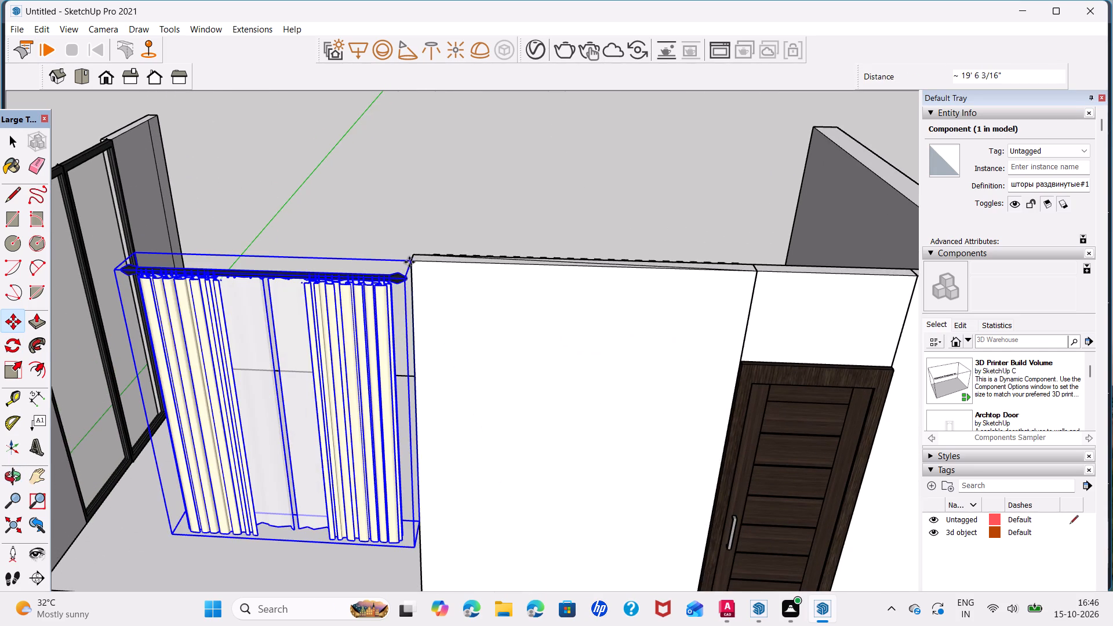
Scale the curtain along the red axis by about 1.9 so its width reaches the wall at the opening's far side.
scroll(237, 347, "down", 6)
middle_click_drag(212, 398, 532, 357)
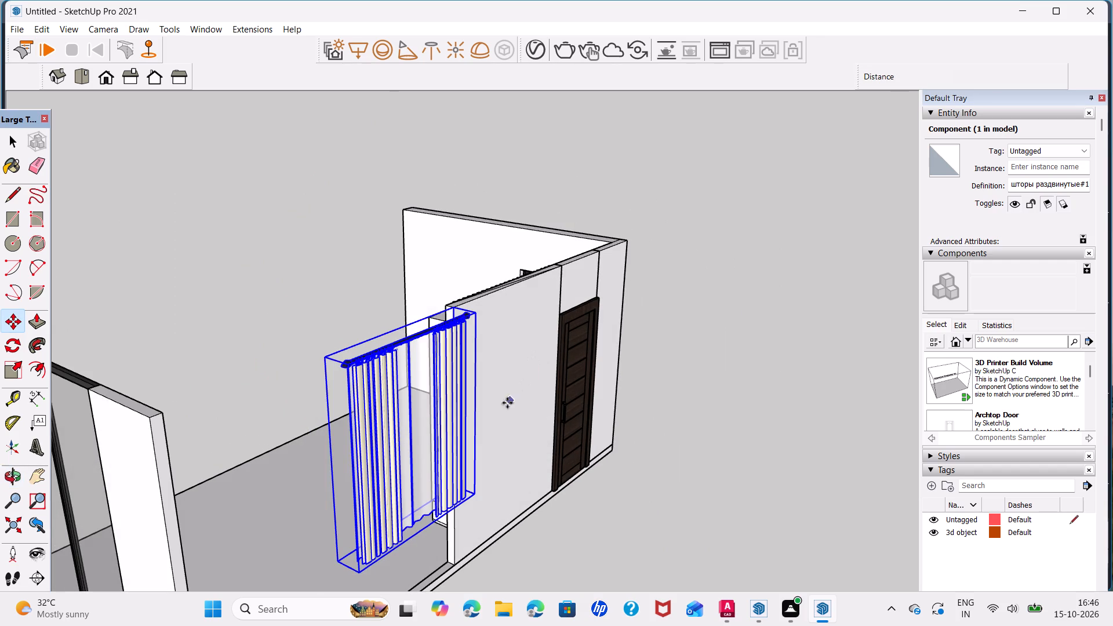
key("s")
middle_click_drag(430, 395, 567, 399)
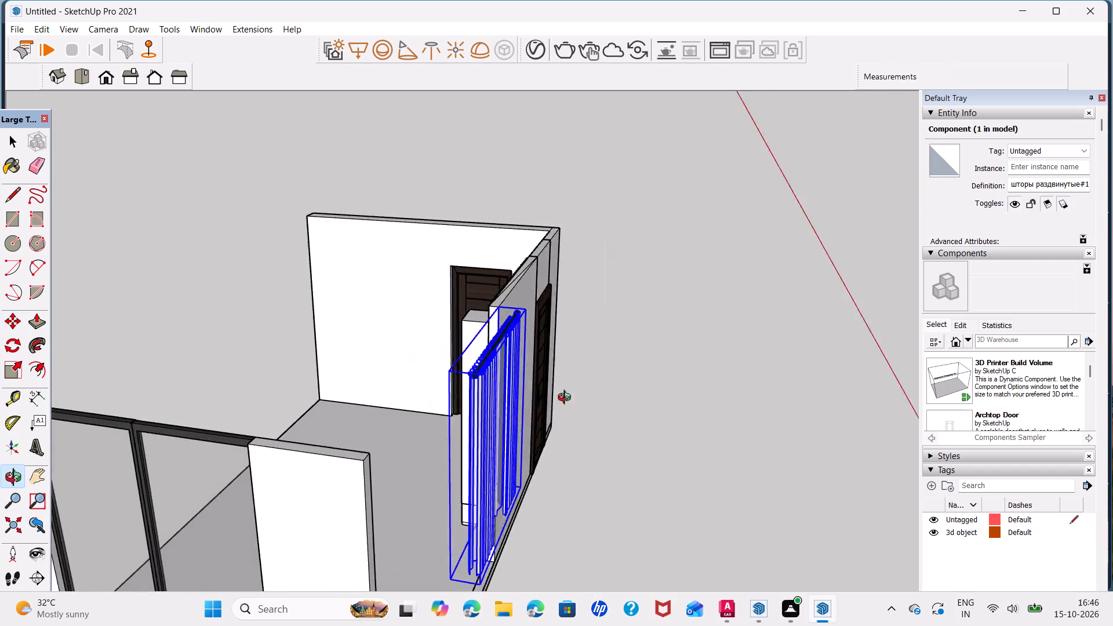
middle_click_drag(567, 399, 625, 399)
scroll(518, 306, "up", 9)
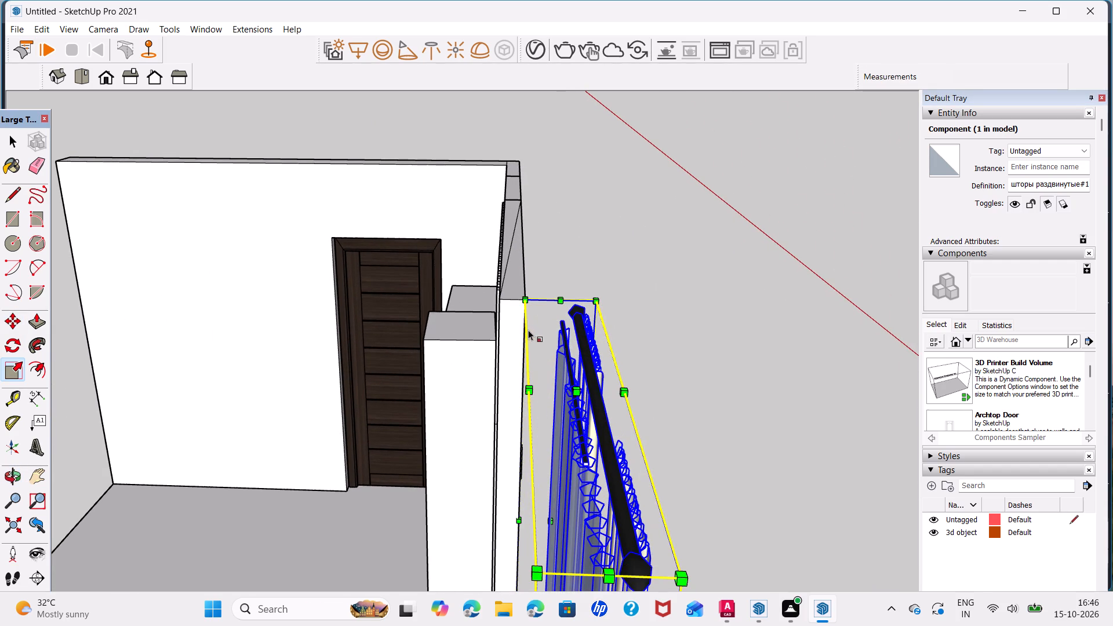
middle_click_drag(574, 417, 501, 234, "shift")
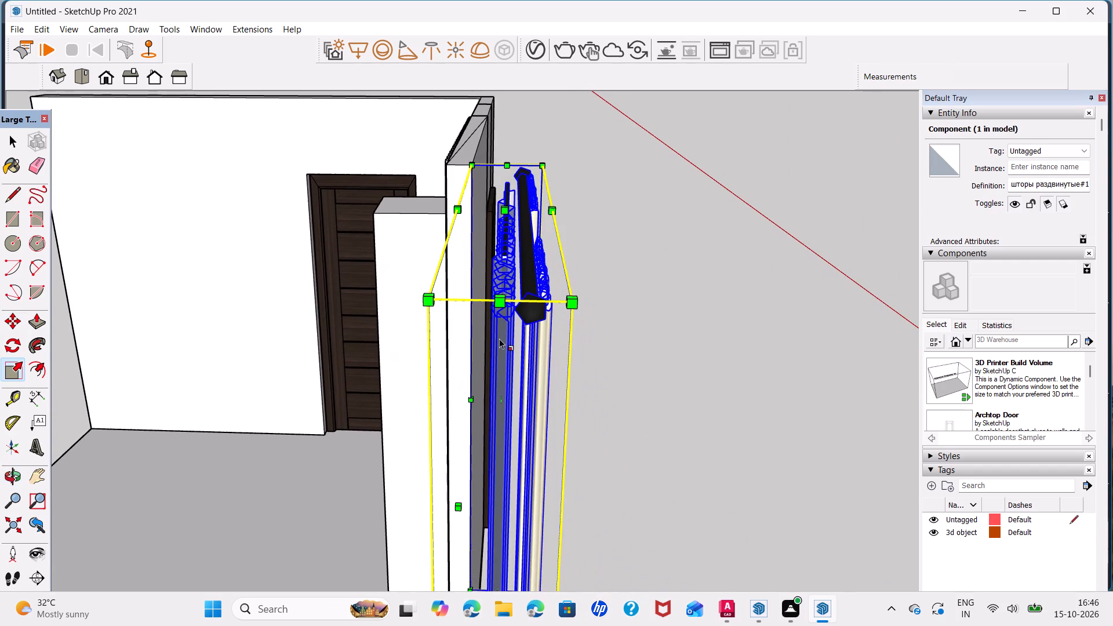
scroll(501, 318, "down", 7)
middle_click_drag(495, 501, 486, 392, "shift")
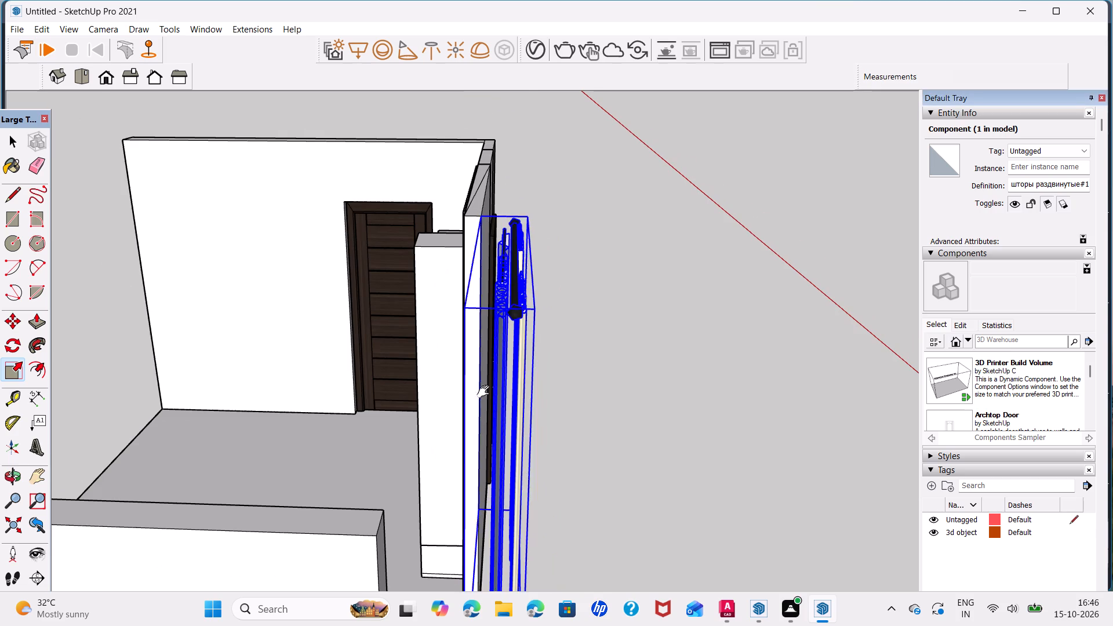
middle_click_drag(486, 392, 486, 312, "shift")
left_click(487, 332)
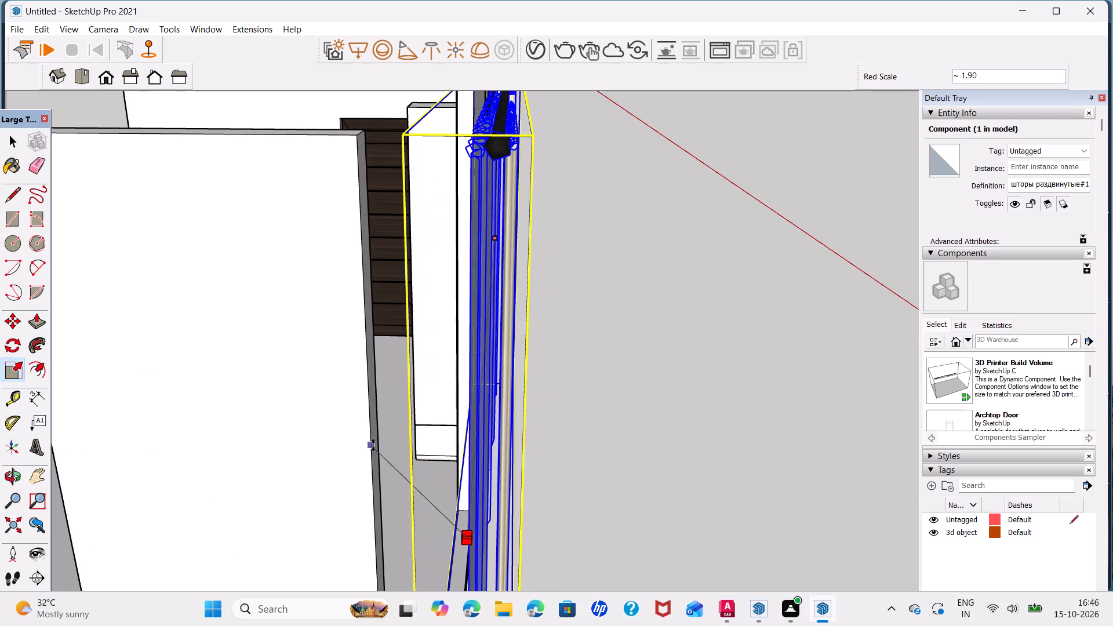
left_click(373, 470)
Stretch the curtain's height downward from its bottom edge so it reaches the floor of the opening.
scroll(509, 429, "down", 15)
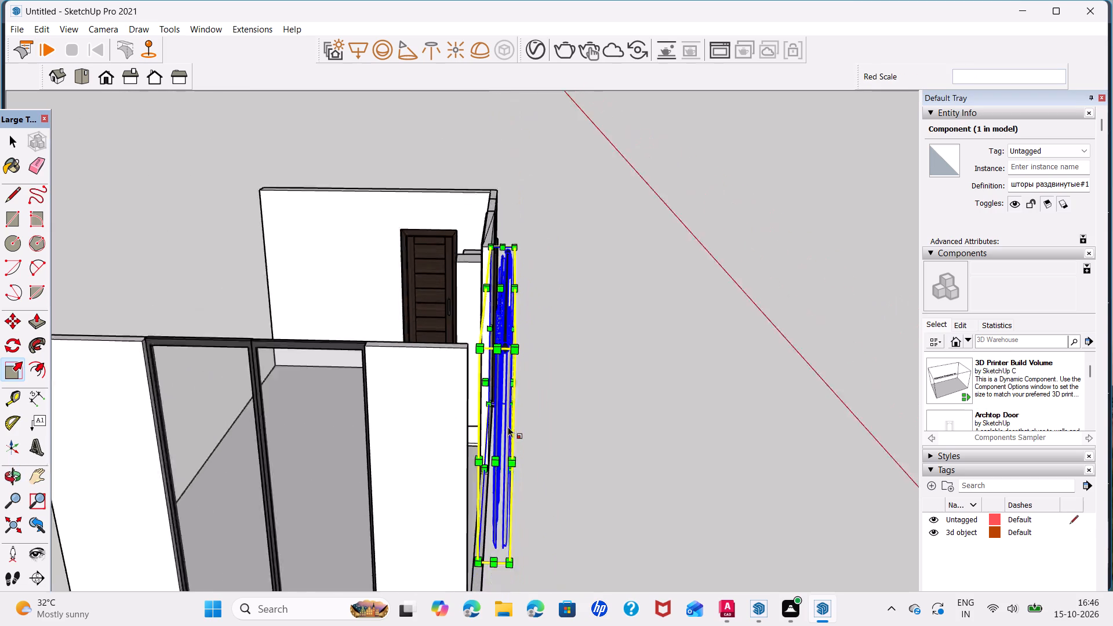
scroll(508, 427, "down", 1)
middle_click_drag(463, 413, 785, 419)
middle_click_drag(507, 400, 532, 409)
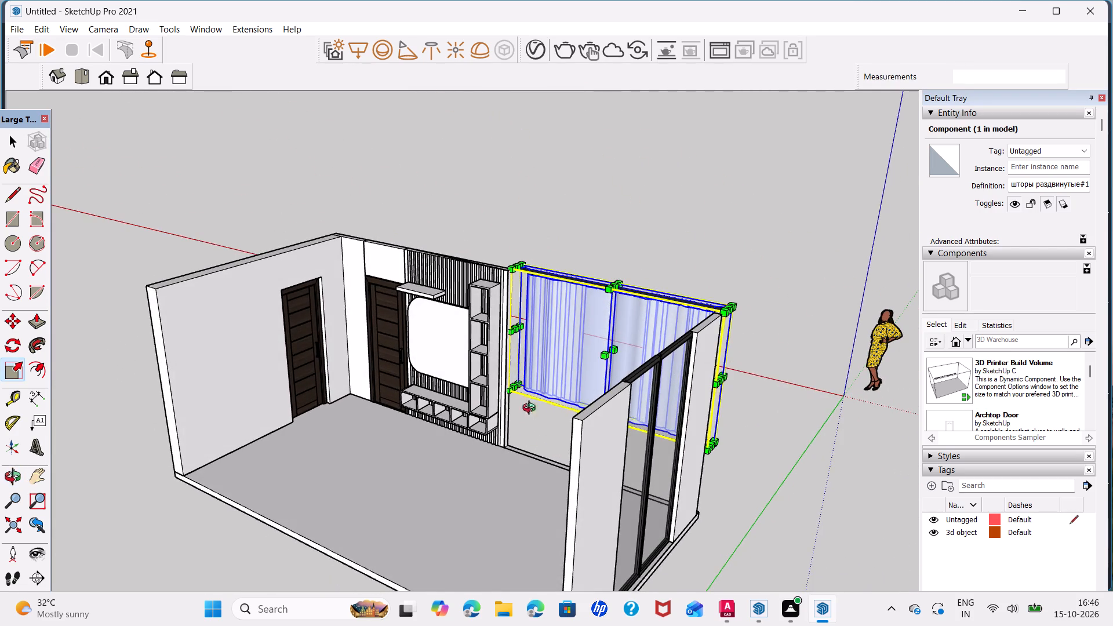
middle_click_drag(532, 409, 741, 359)
scroll(565, 362, "up", 6)
middle_click_drag(617, 401, 571, 234)
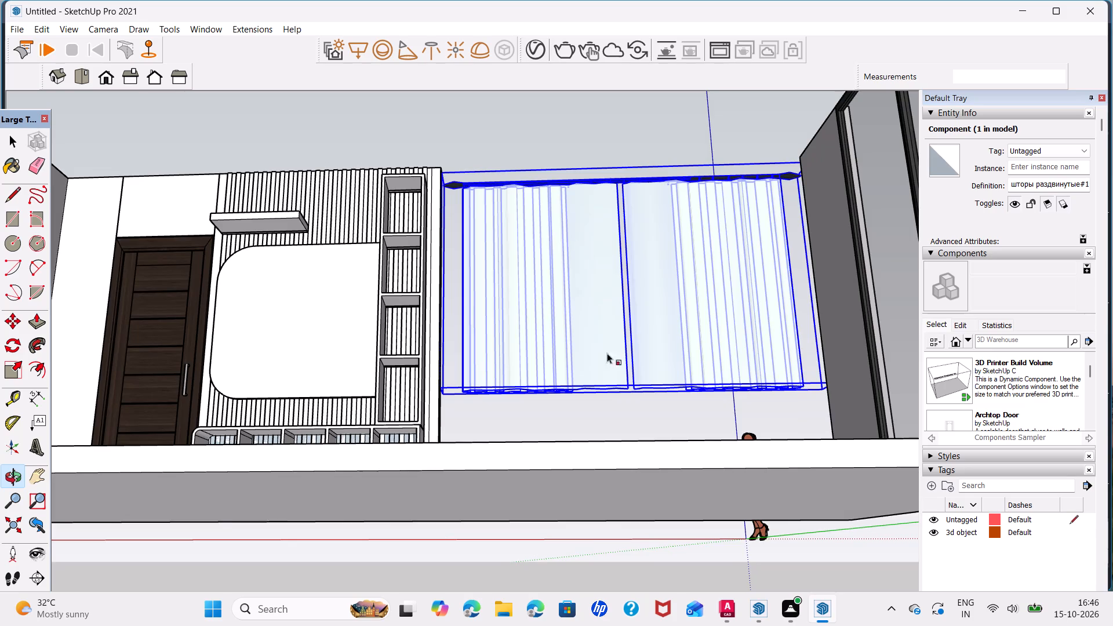
scroll(625, 405, "up", 4)
left_click(636, 389)
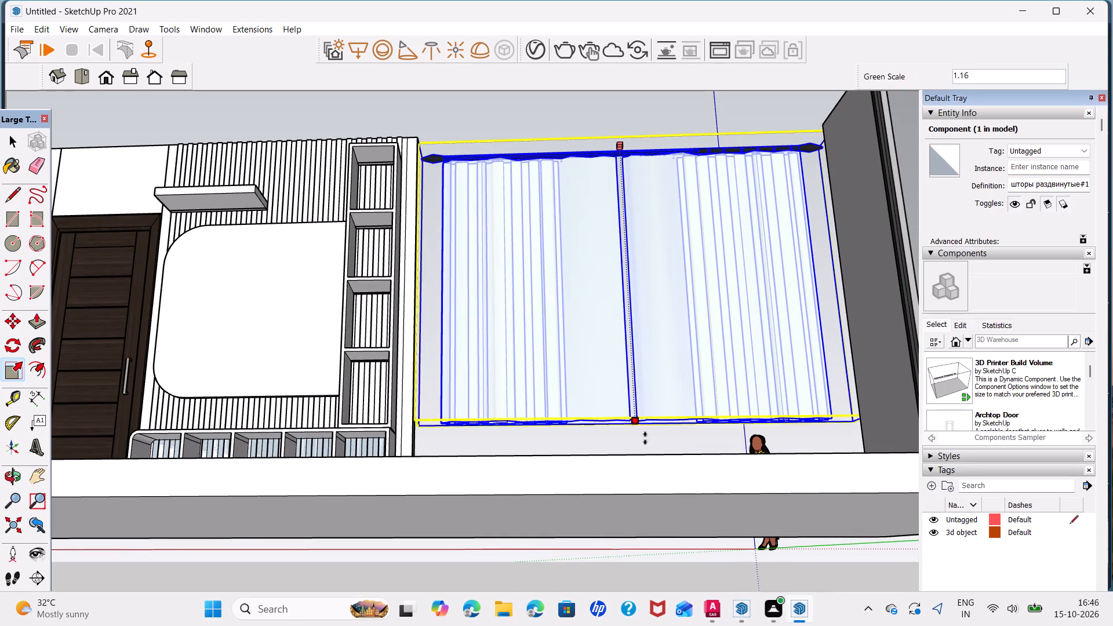
left_click(647, 457)
key("space")
Move the curtain about 8 5/8" inward from its outer top corner, bringing it into the thickness of the wall opening.
scroll(601, 388, "down", 8)
middle_click_drag(591, 373, 616, 495)
middle_click_drag(630, 392, 540, 445, "shift")
scroll(485, 381, "up", 2)
scroll(397, 280, "up", 4)
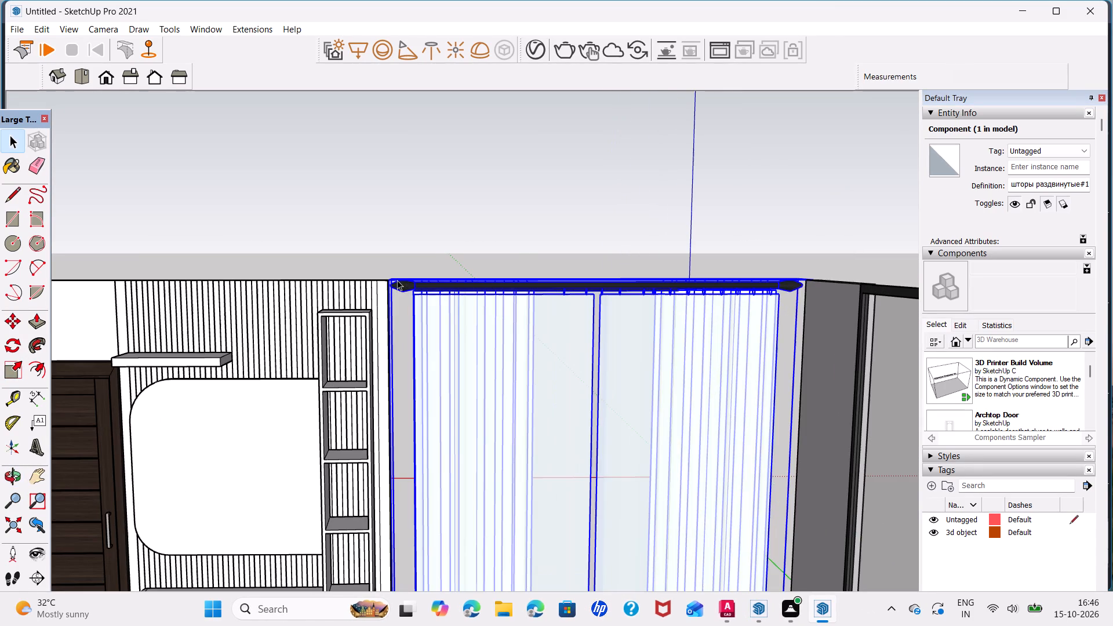
key("m")
scroll(387, 278, "up", 3)
middle_click_drag(404, 292, 417, 464)
left_click(387, 278)
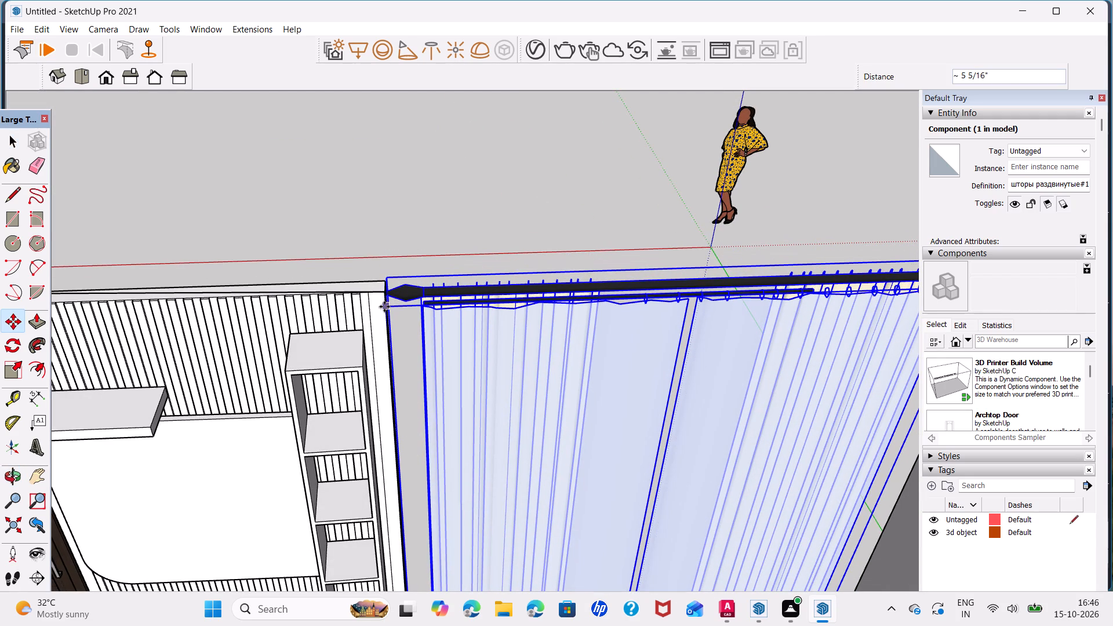
left_click(381, 305)
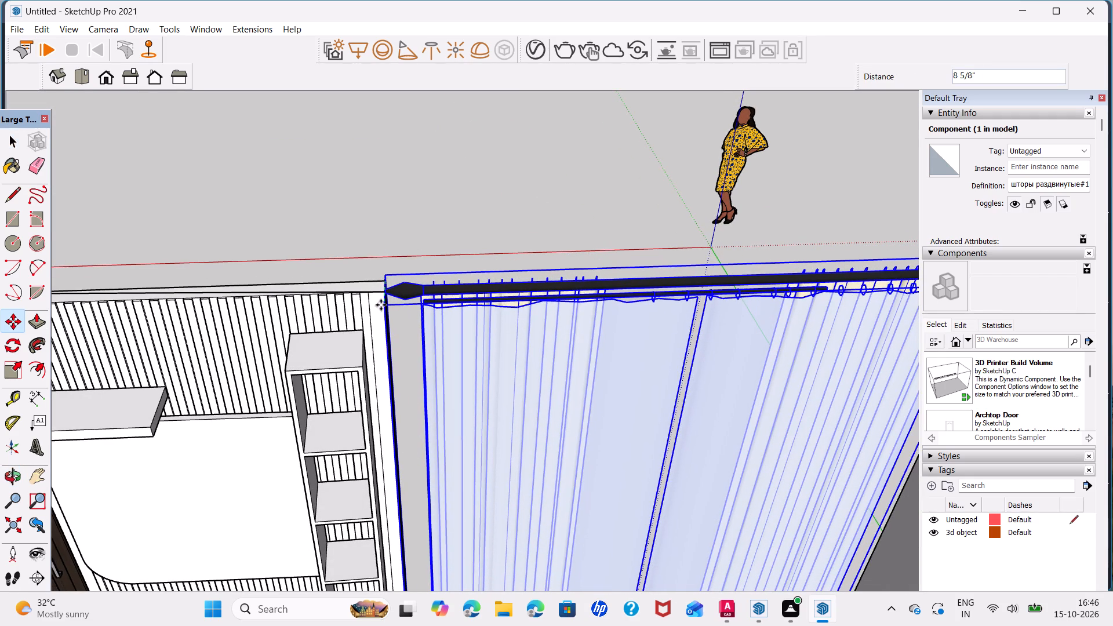
Move the curtain another 1 1/2" toward the room, bringing the rod end against the wall's end face.
scroll(401, 285, "up", 5)
middle_click_drag(401, 289, 343, 397)
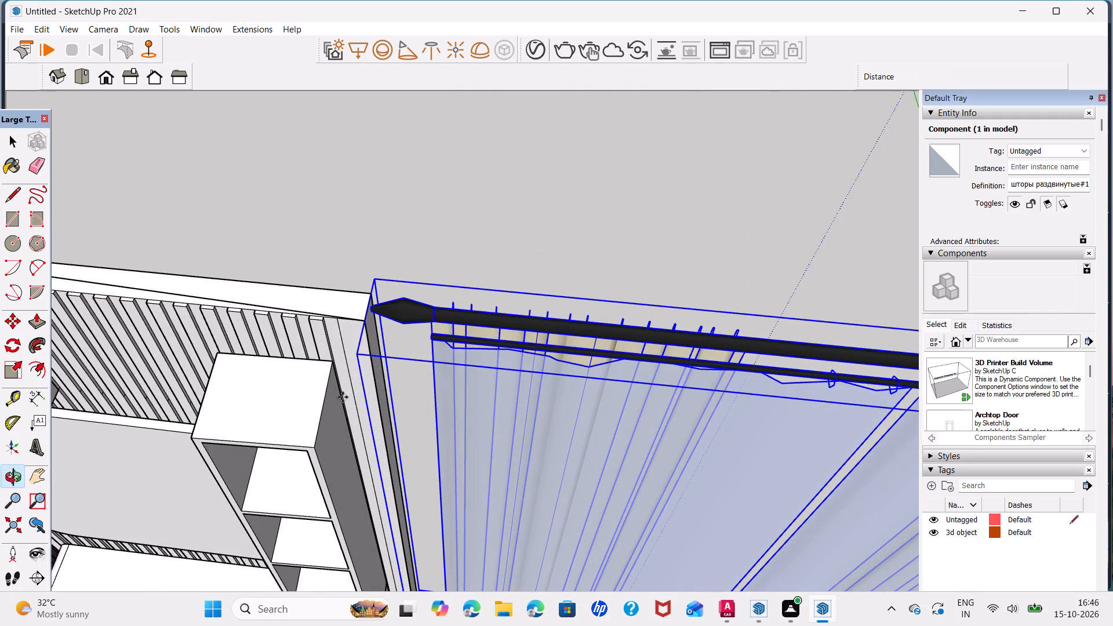
left_click(373, 311)
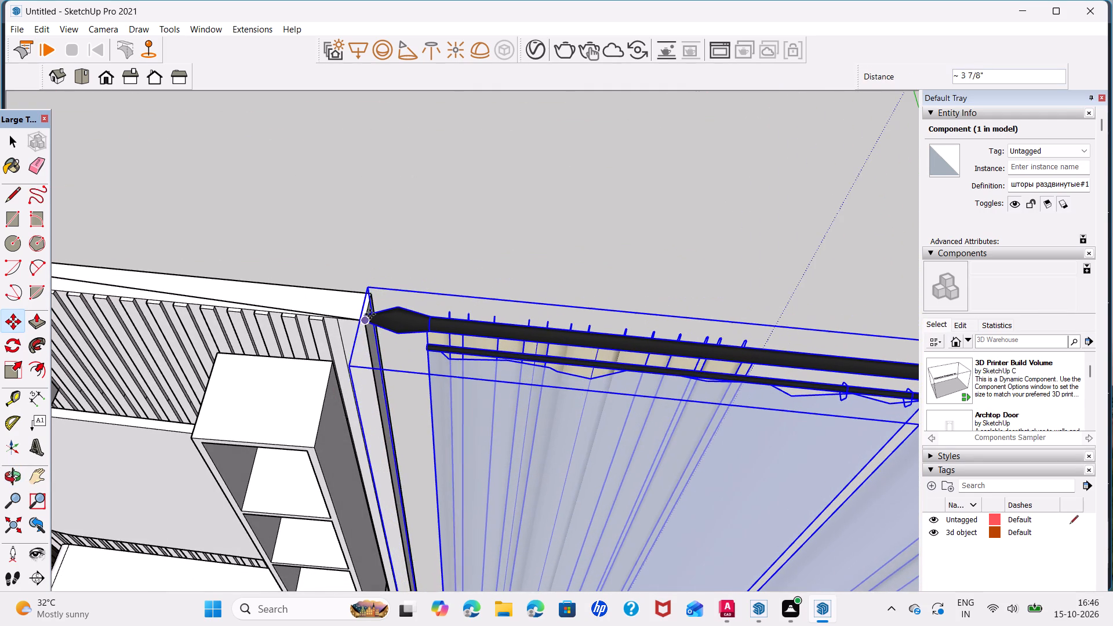
scroll(372, 321, "up", 12)
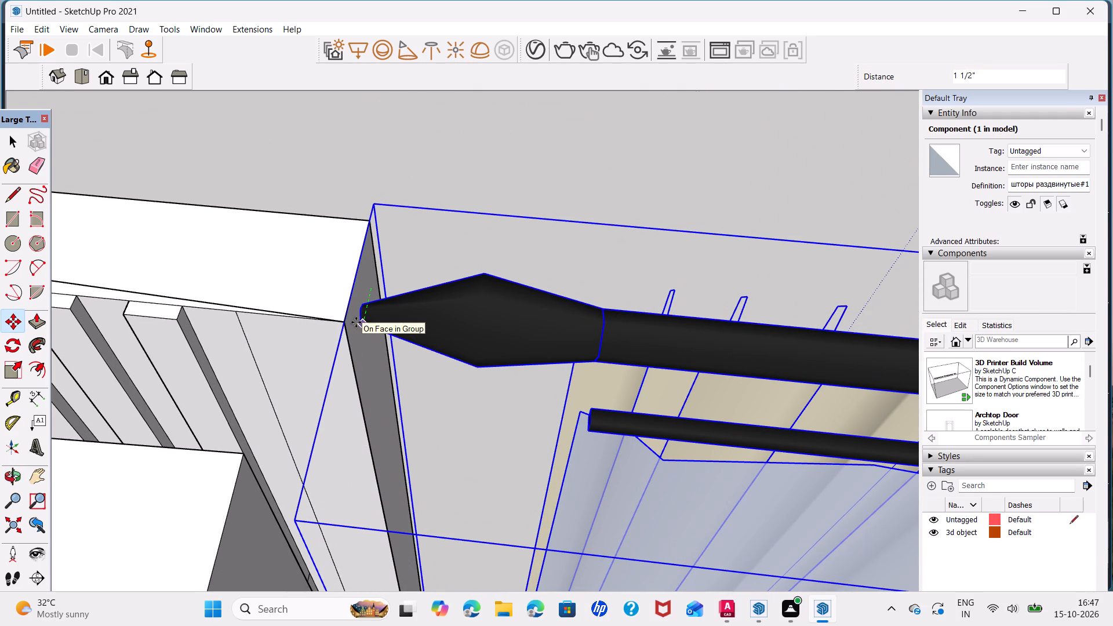
left_click(356, 322)
key("space")
Examine the curtain's fit in the opening from outside and inside the room, along with the neighbouring TV wall.
scroll(458, 159, "down", 12)
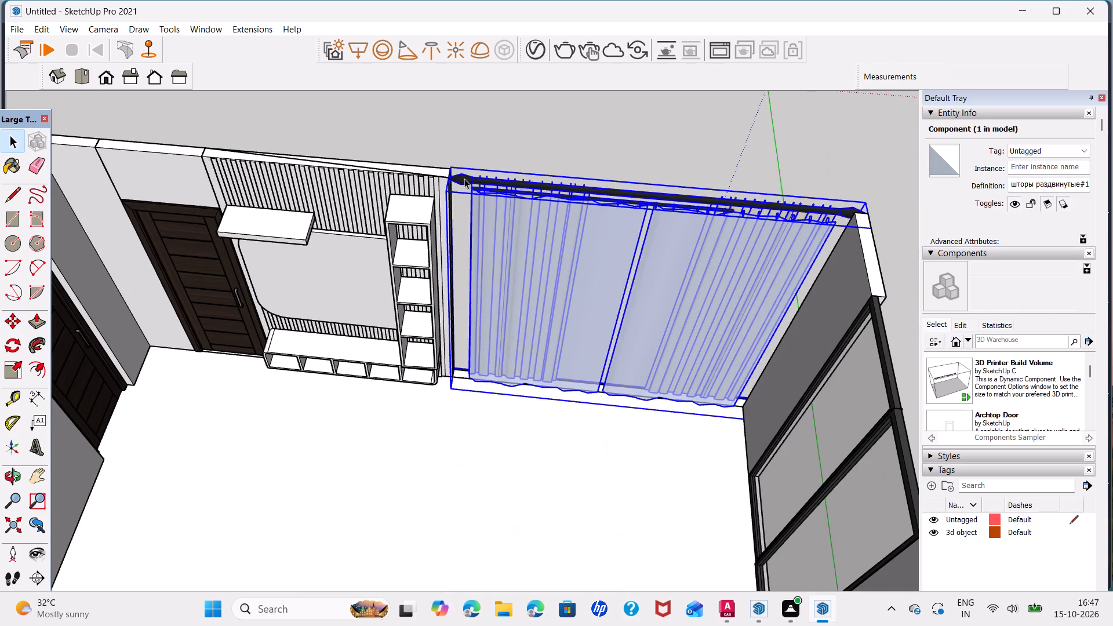
left_click(740, 114)
scroll(848, 246, "down", 6)
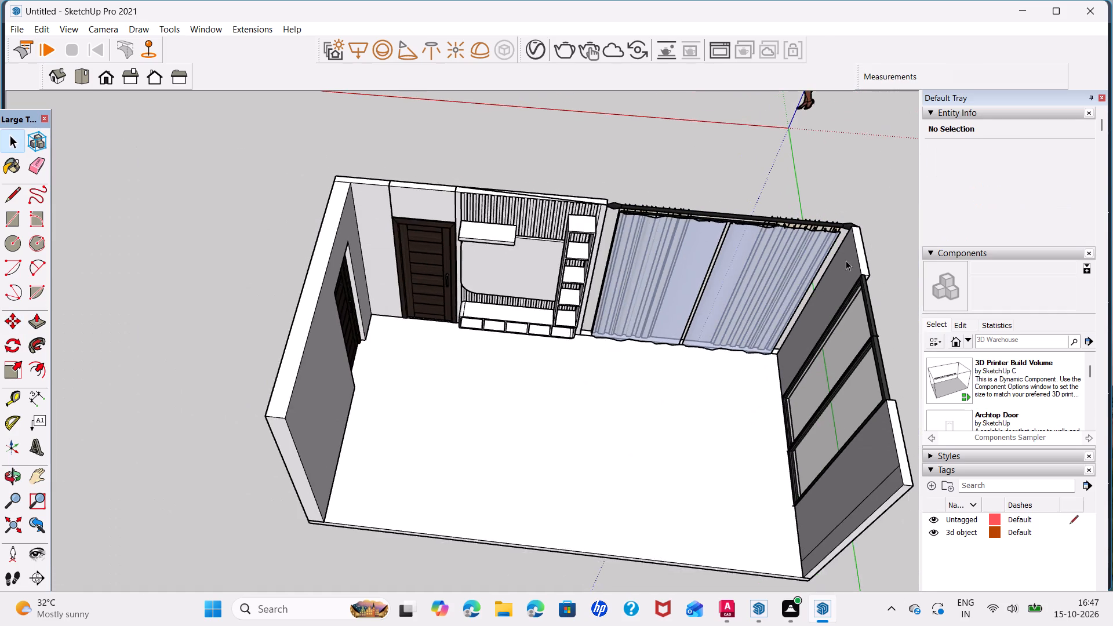
middle_click_drag(846, 260, 359, 163)
scroll(435, 353, "down", 3)
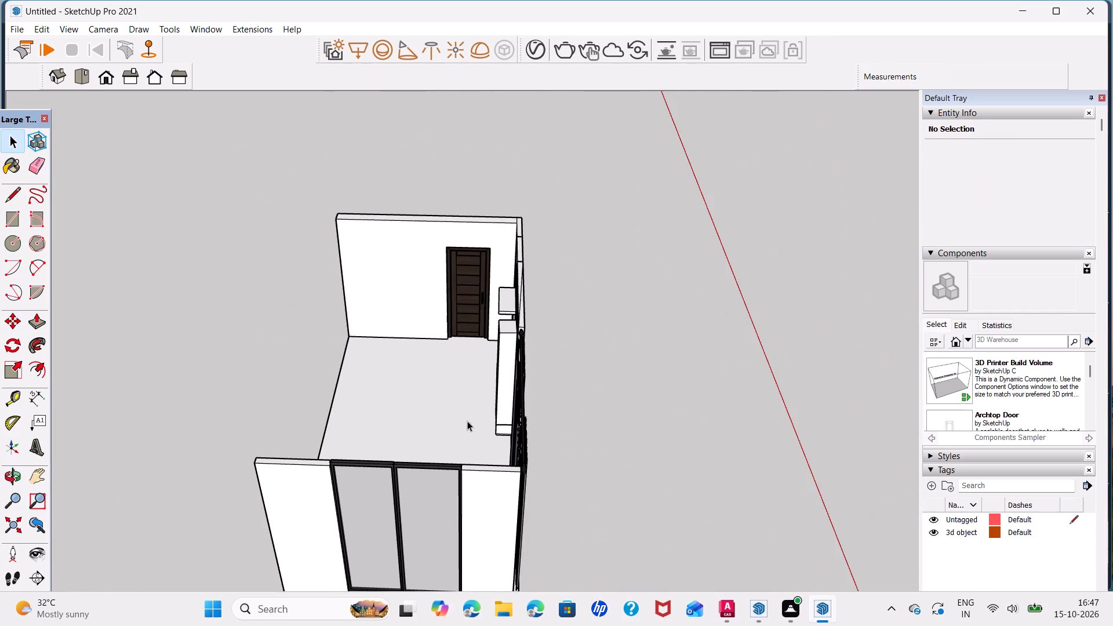
middle_click_drag(467, 421, 383, 343)
scroll(386, 427, "up", 5)
middle_click_drag(493, 443, 486, 442)
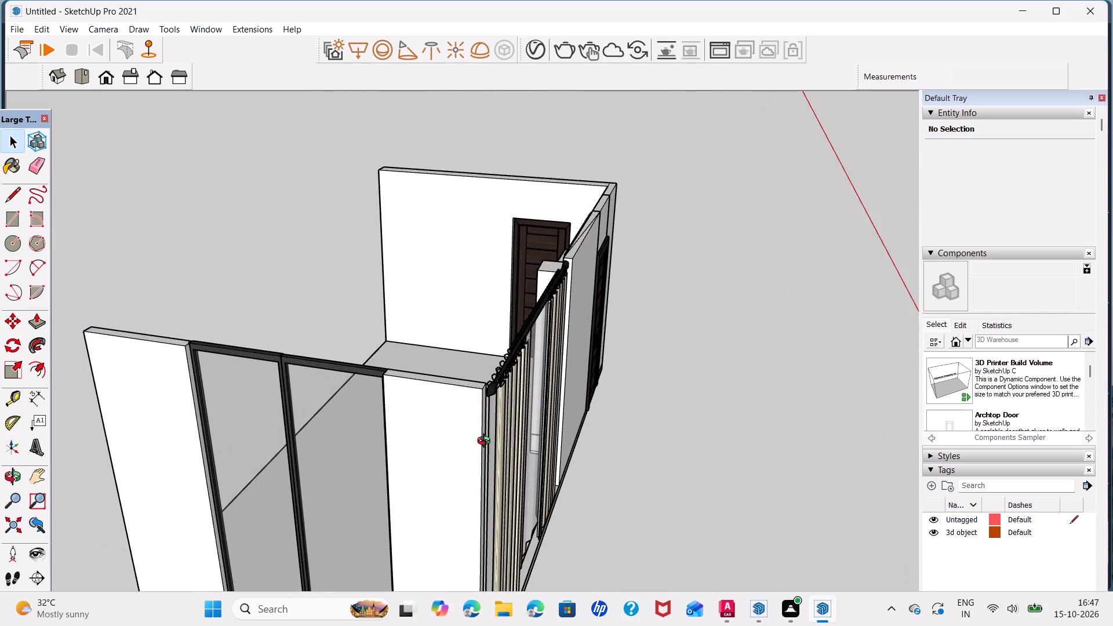
middle_click_drag(486, 442, 255, 421)
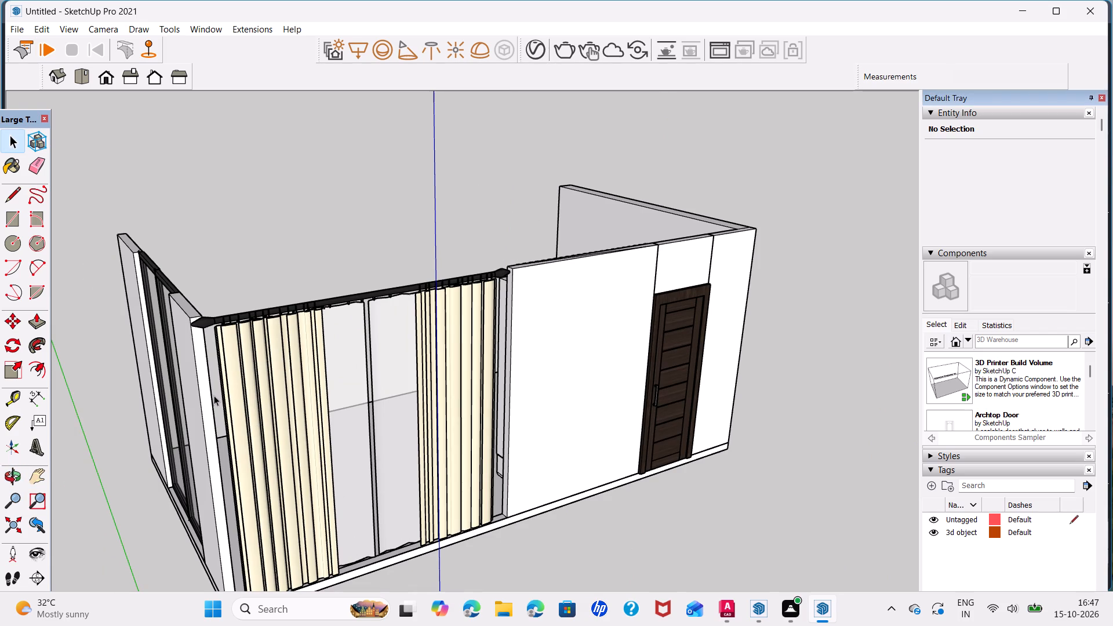
left_click(673, 529)
scroll(380, 376, "down", 7)
middle_click_drag(314, 384, 385, 469)
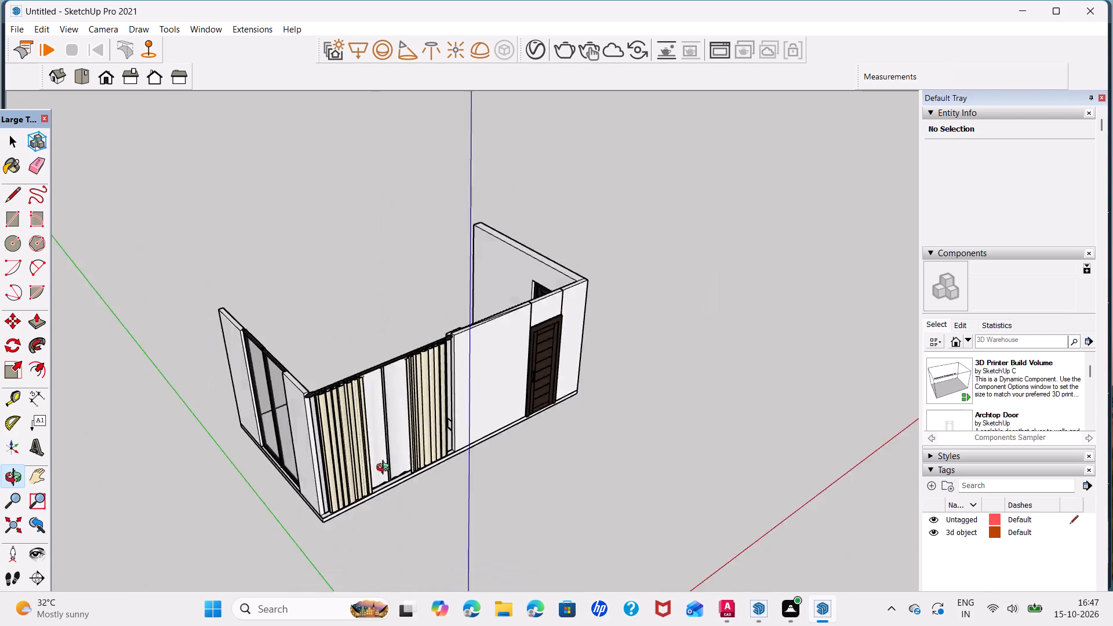
middle_click_drag(385, 469, 933, 363)
scroll(491, 457, "down", 2)
middle_click_drag(490, 458, 725, 454)
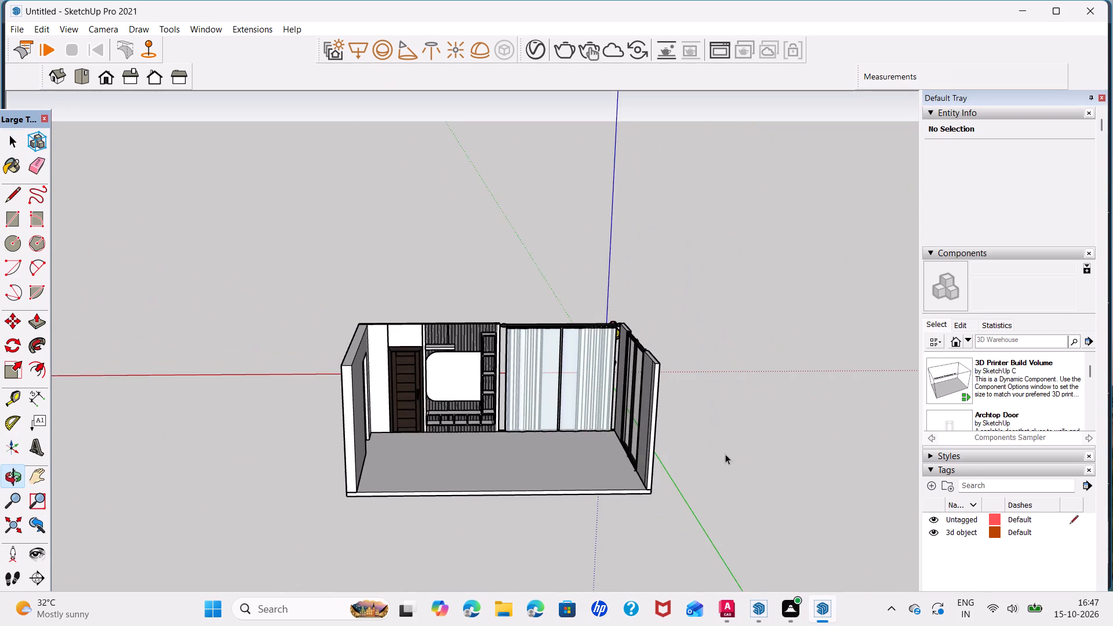
scroll(448, 378, "up", 10)
middle_click_drag(532, 403, 531, 378)
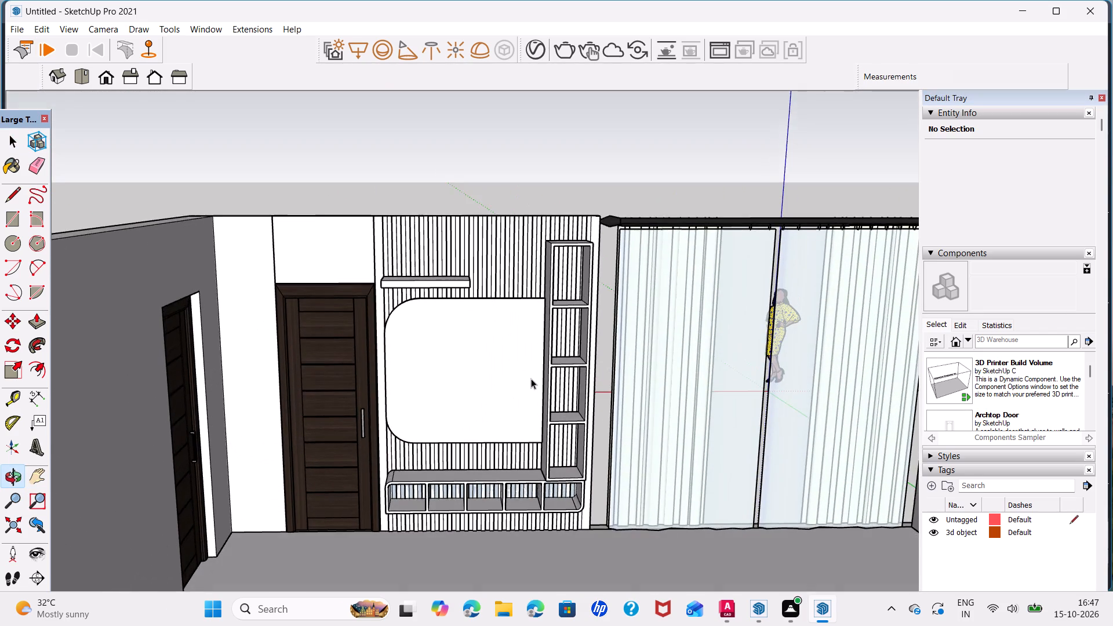
scroll(531, 378, "down", 1)
middle_click_drag(531, 378, 405, 347, "shift")
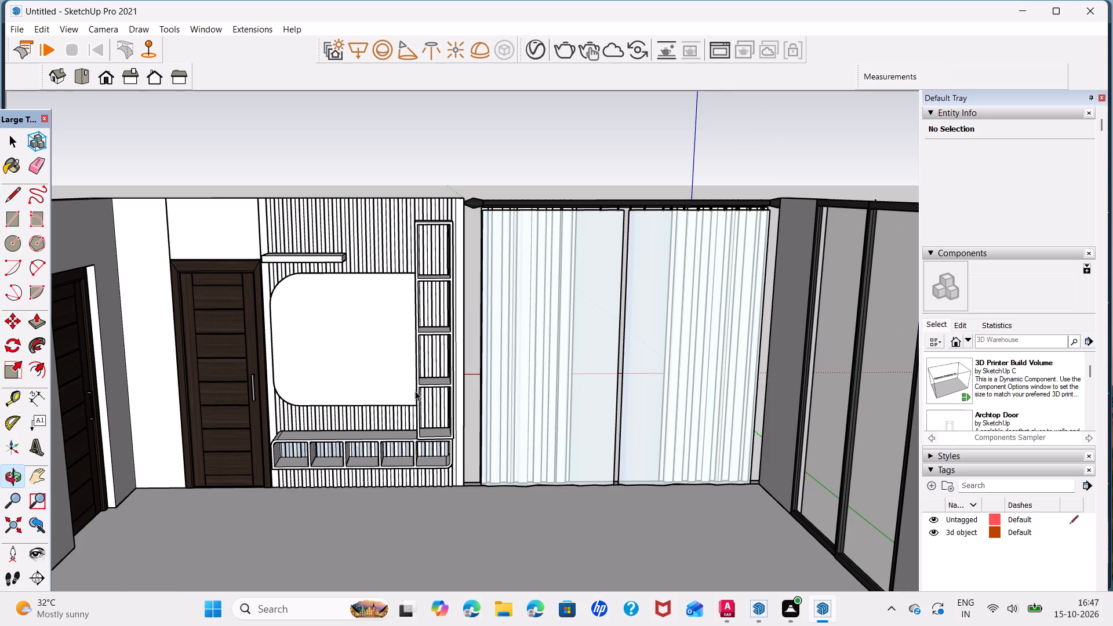
middle_click_drag(439, 366, 434, 292)
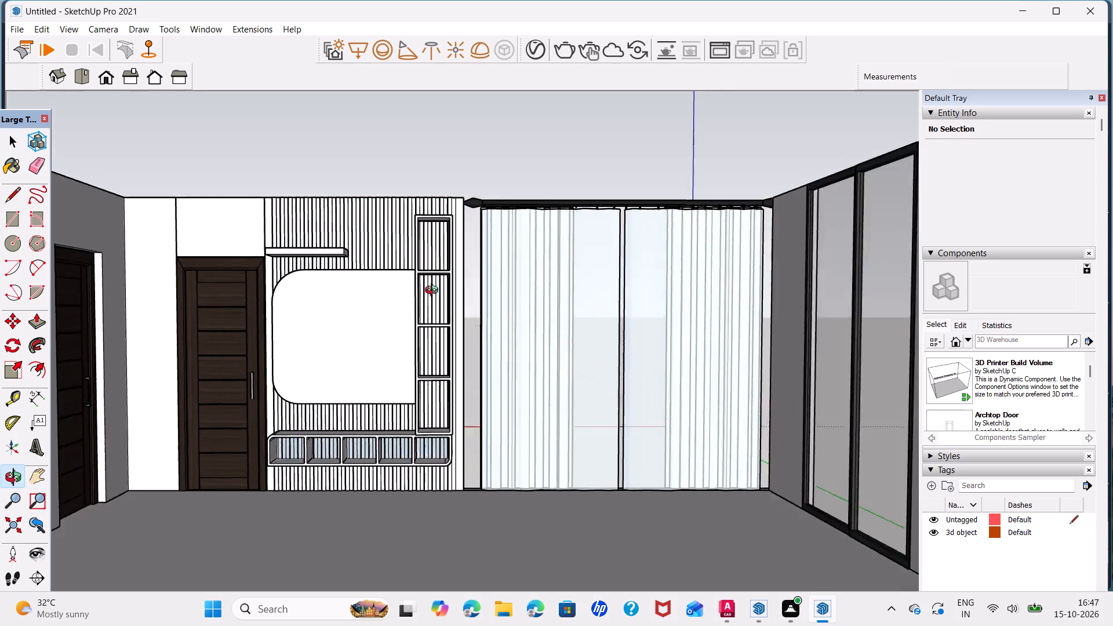
middle_click_drag(434, 292, 434, 205)
middle_click_drag(334, 387, 358, 431)
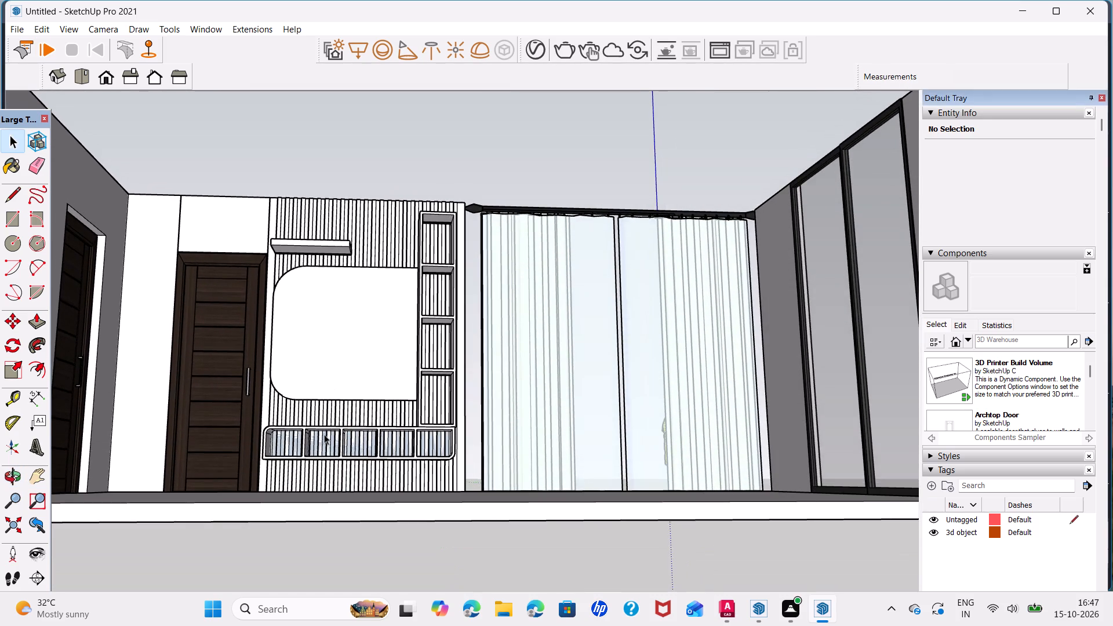
Draw rectangles over the low cabinet's three middle compartment openings, corner to corner, each about 1' 1 3/16" by 10 7/16".
scroll(321, 433, "up", 4)
middle_click_drag(320, 439, 320, 488)
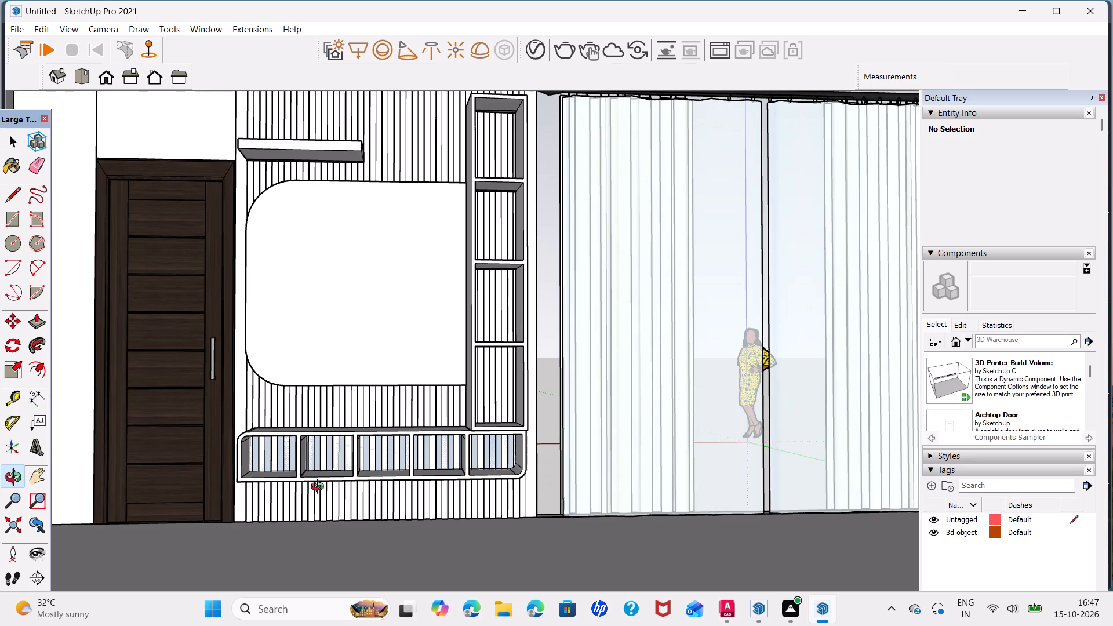
middle_click_drag(320, 488, 318, 490)
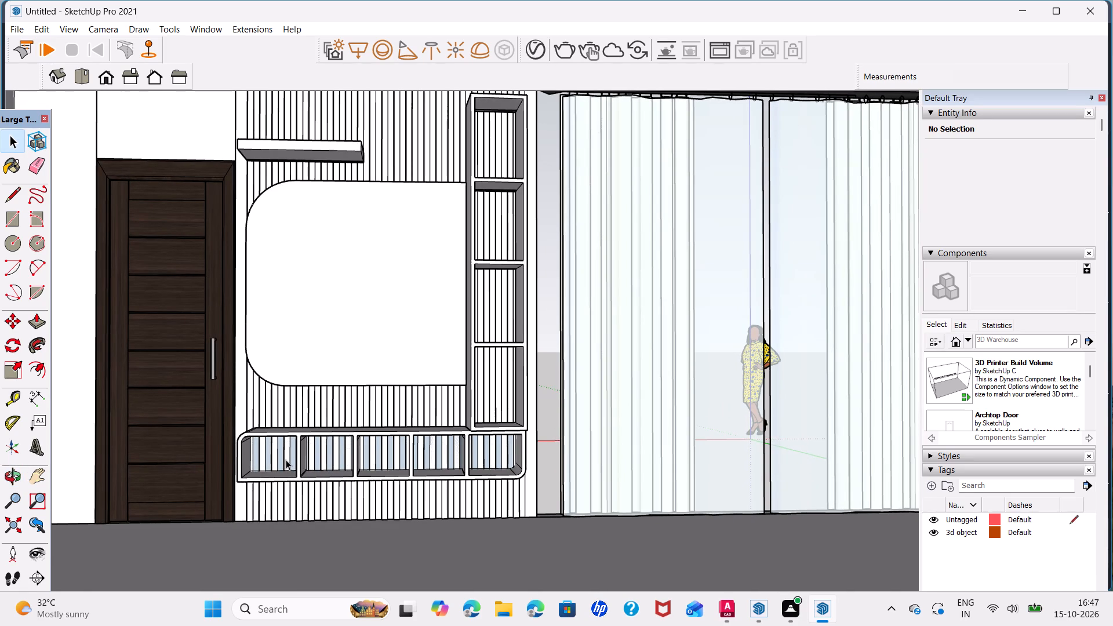
key("r")
scroll(296, 444, "up", 4)
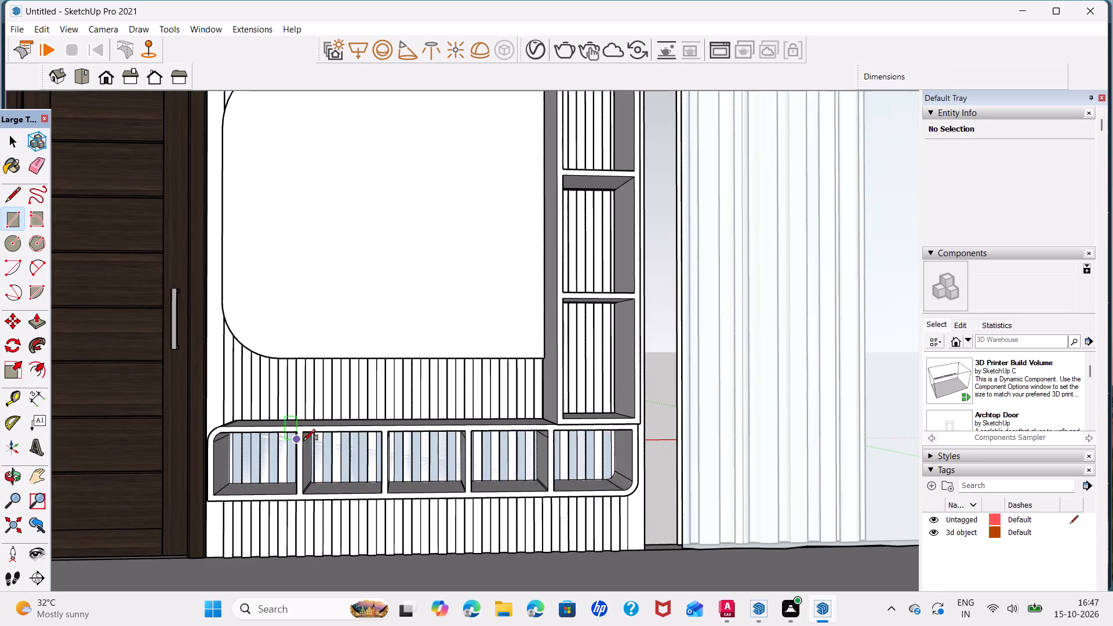
left_click(307, 429)
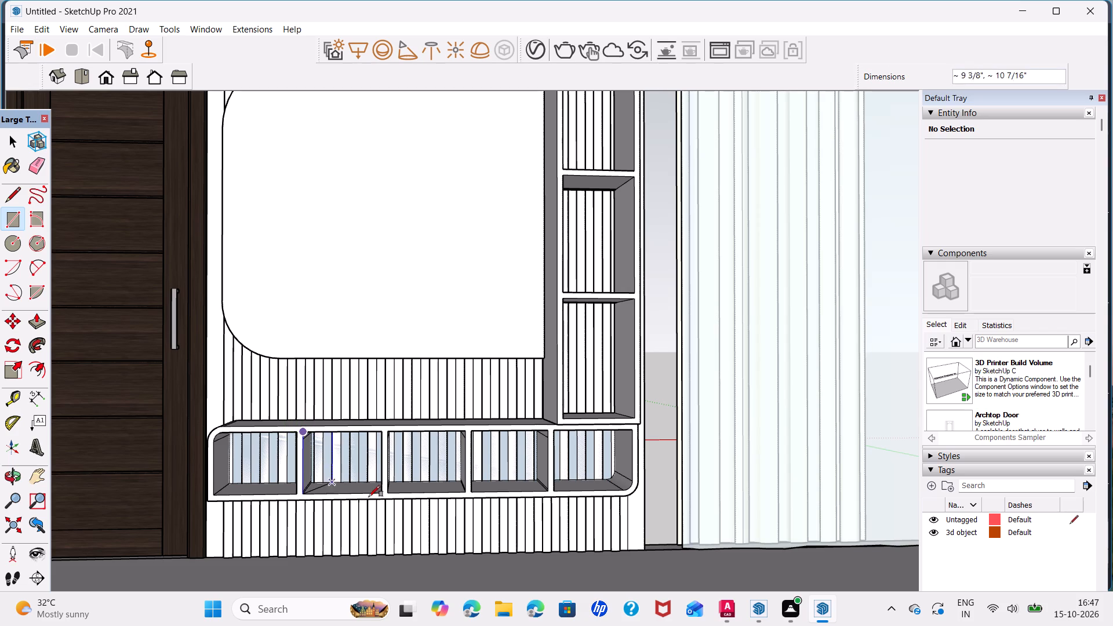
left_click(378, 494)
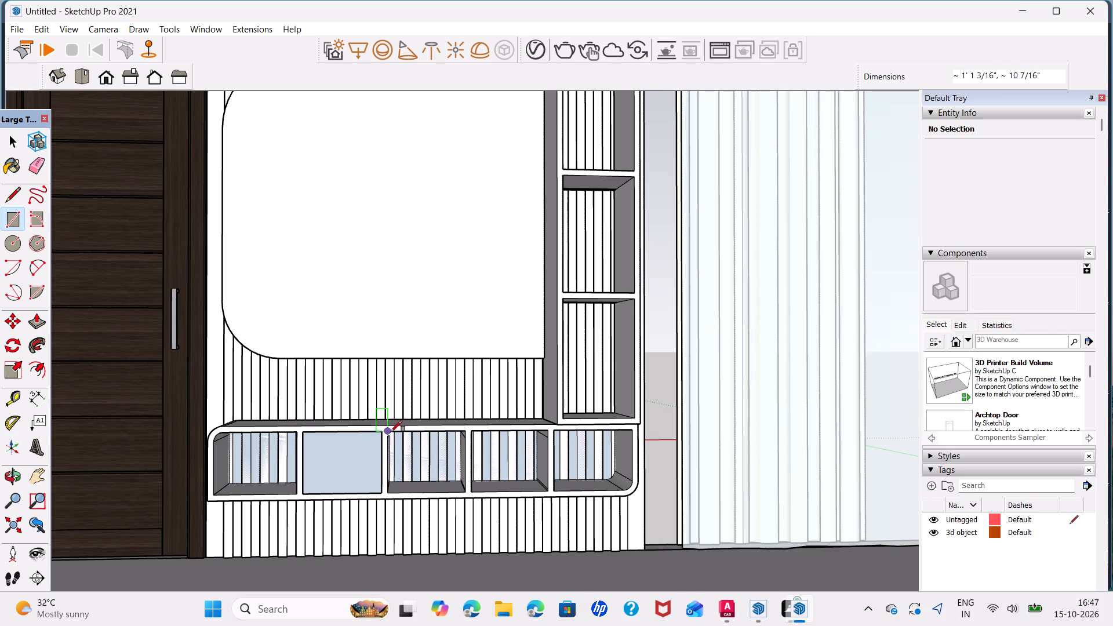
left_click(391, 432)
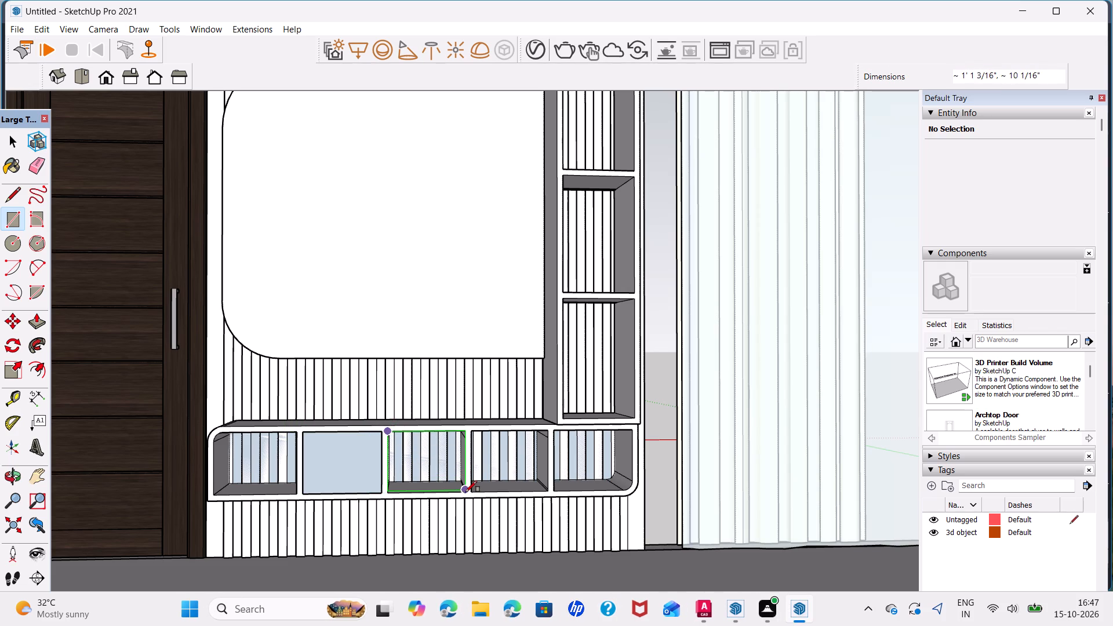
scroll(465, 492, "up", 7)
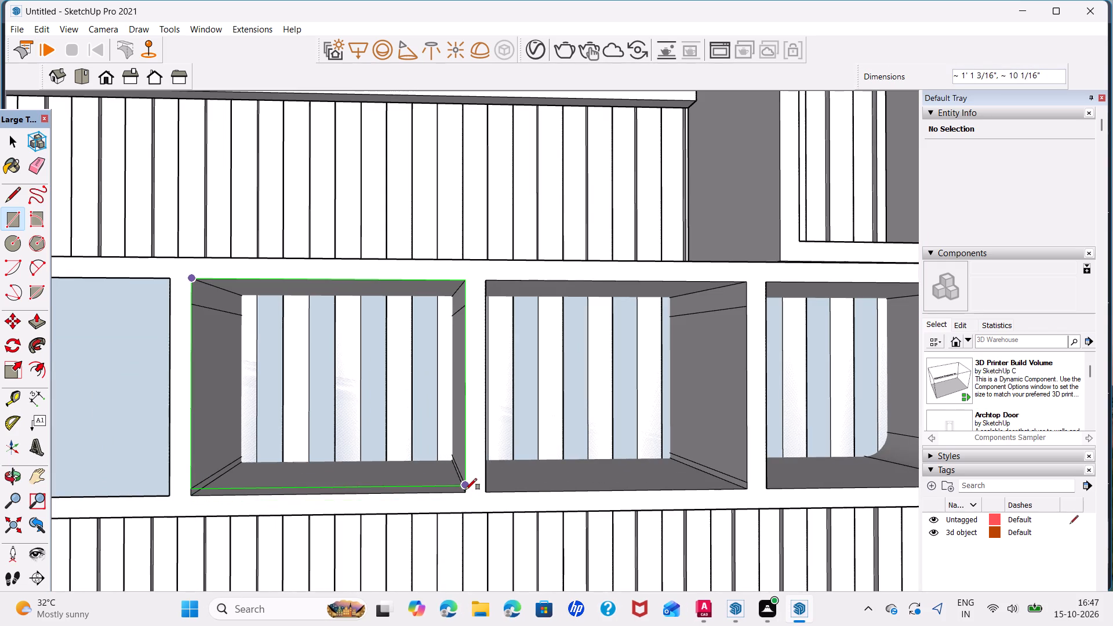
left_click(470, 495)
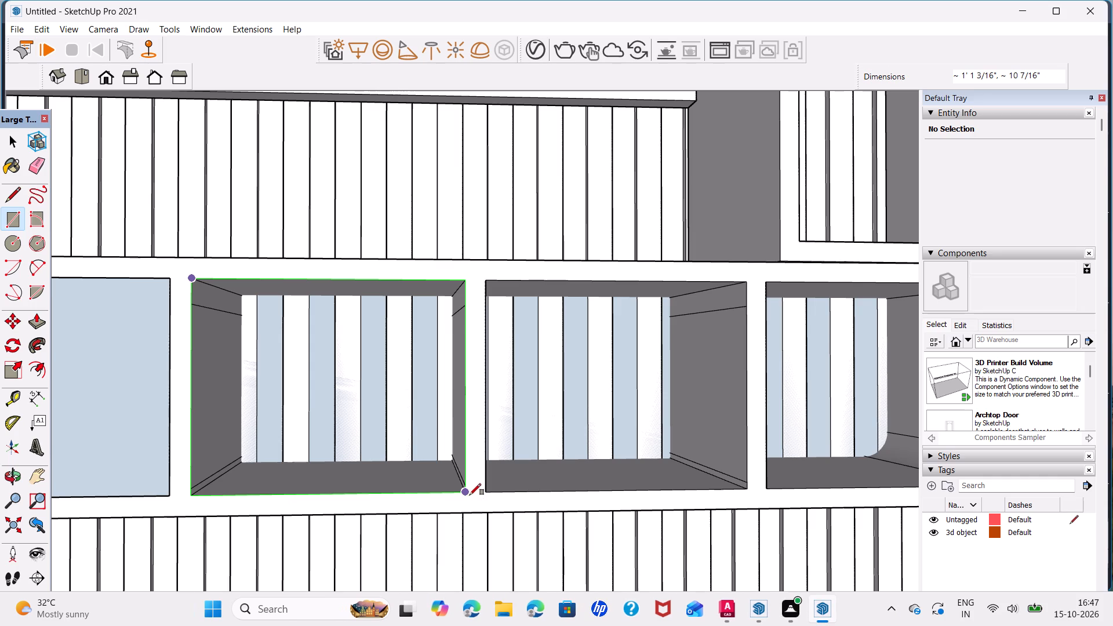
left_click(482, 281)
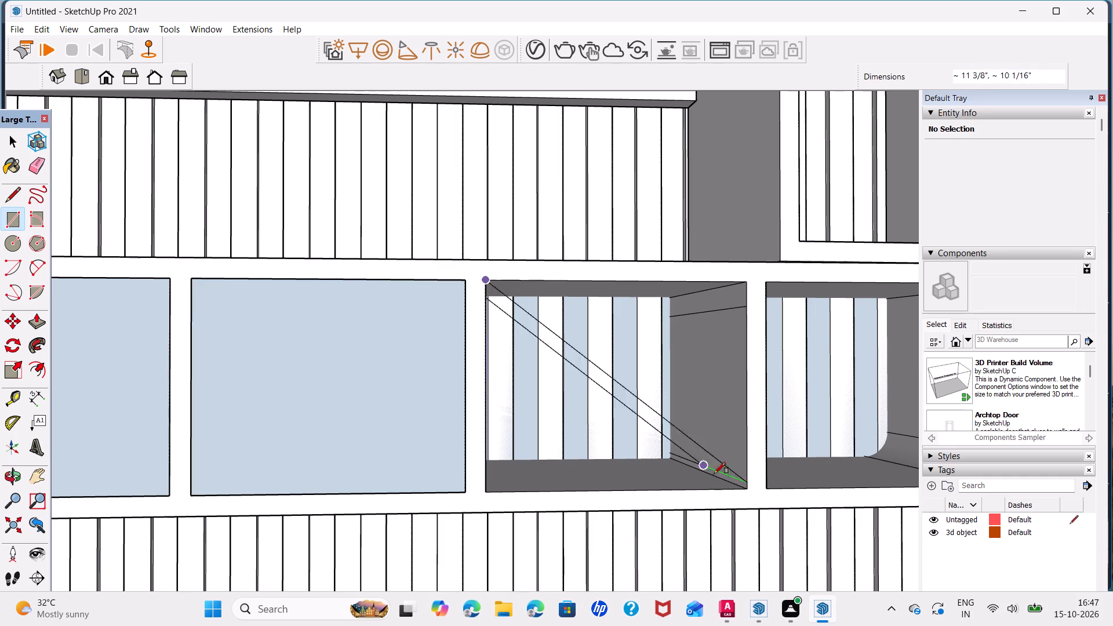
left_click(744, 490)
Draw a rectangle about 1' 5/16" by 10 3/8" over the low cabinet's end compartment nearest the curtain.
scroll(729, 433, "down", 2)
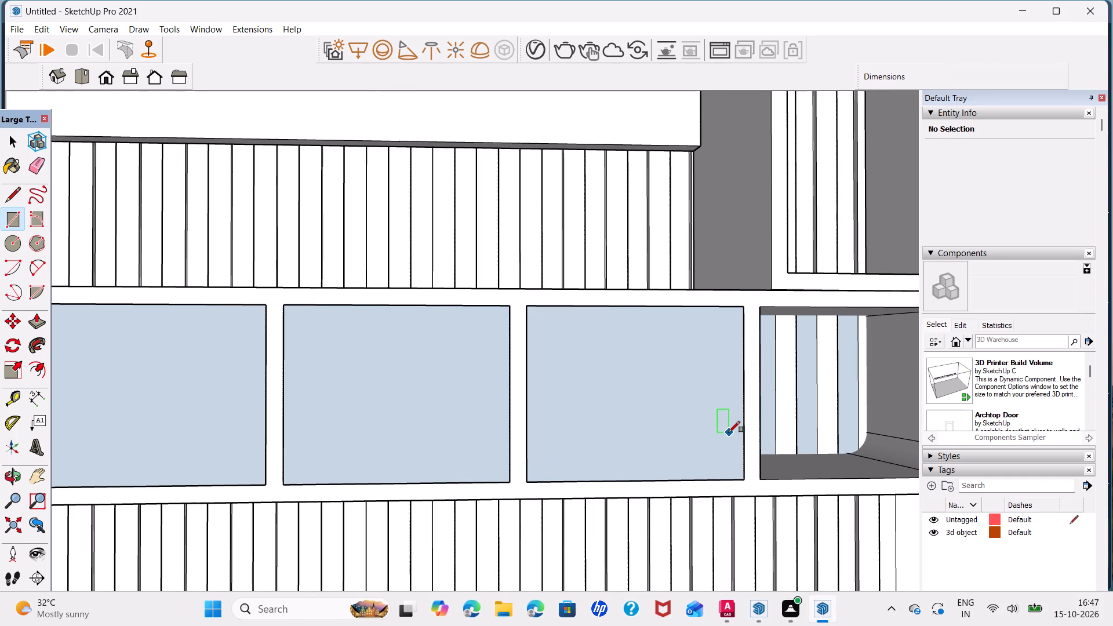
middle_click_drag(729, 432, 464, 441, "shift")
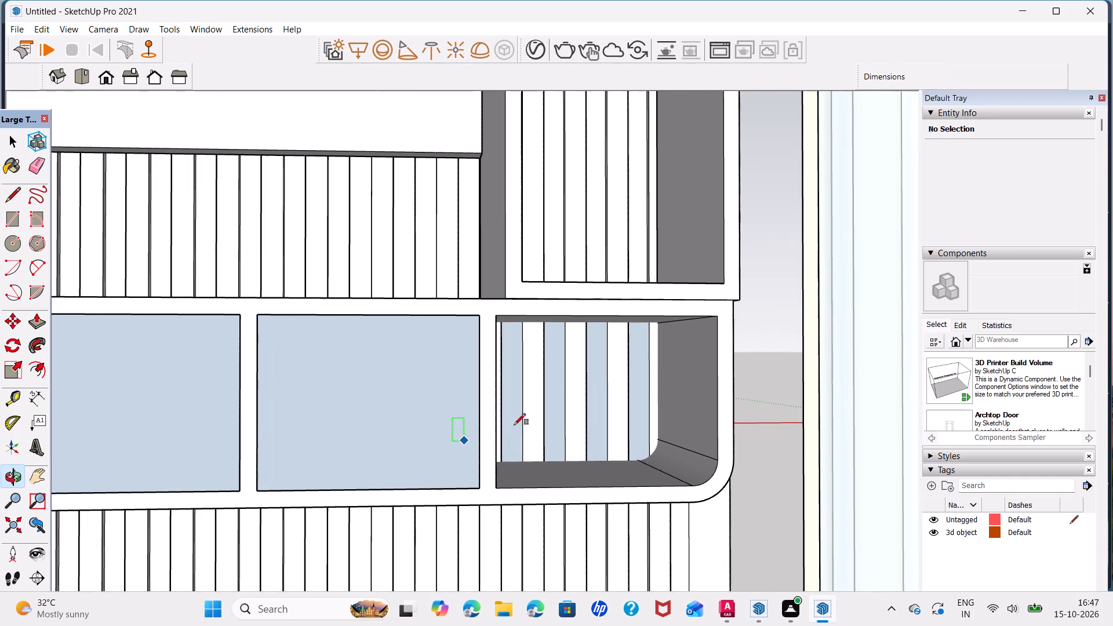
left_click(497, 316)
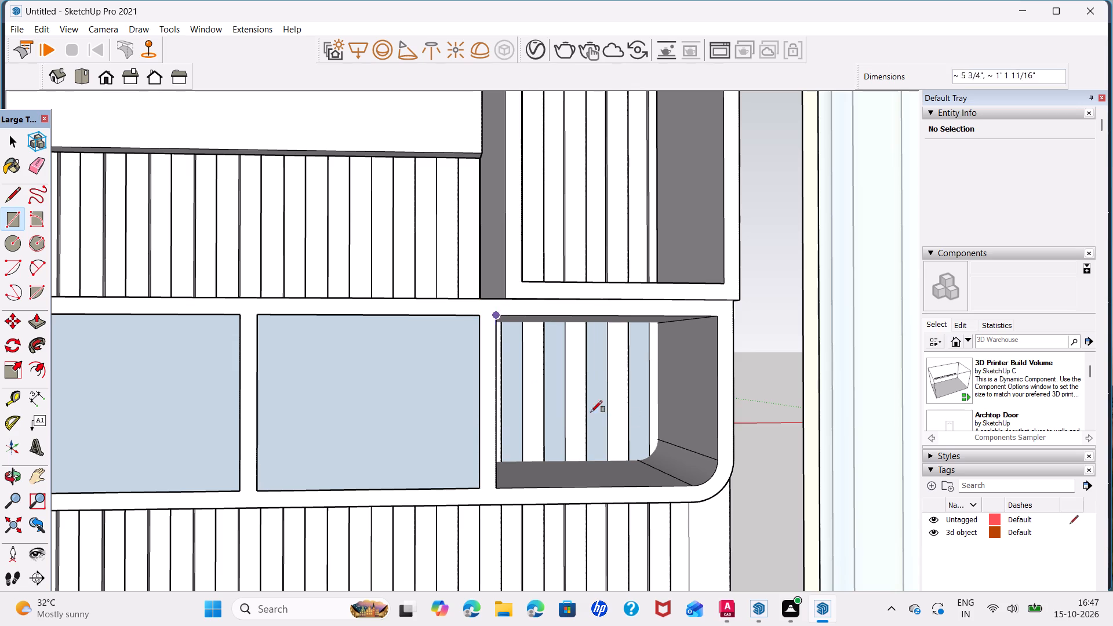
left_click(697, 489)
key("space")
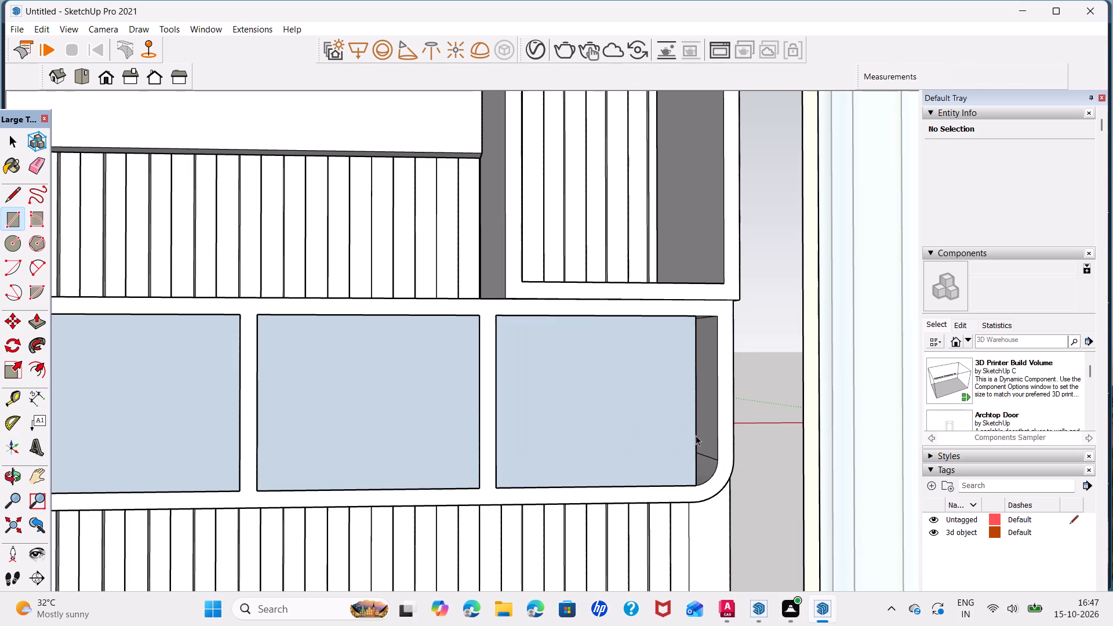
Move that rectangle's short outer edge toward the curtain until it meets the end compartment's inner side.
left_click(696, 435)
key("m")
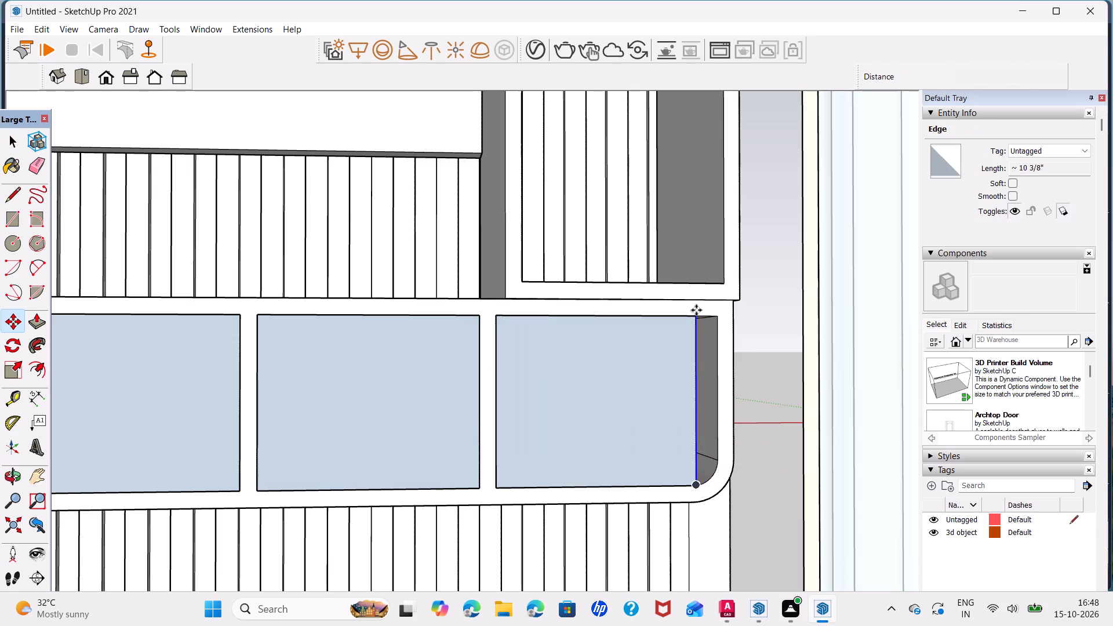
left_click(696, 316)
left_click(710, 316)
key("space")
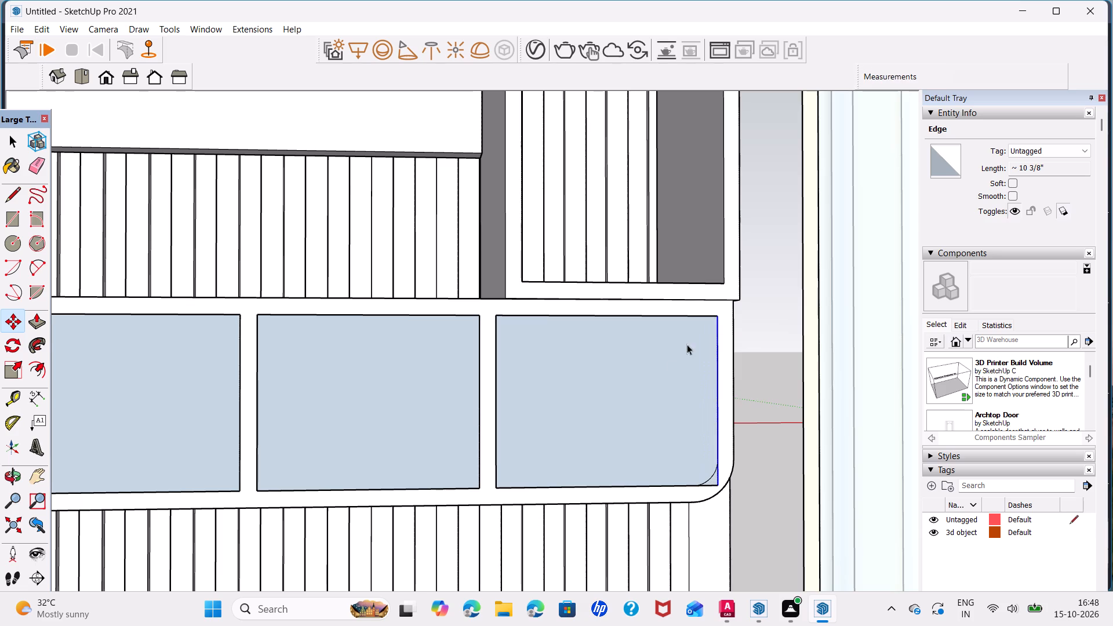
Draw a 1' 1 7/8" by 10 3/4" rectangle over the low cabinet's end compartment nearest the door.
scroll(395, 481, "down", 3)
middle_click_drag(363, 464, 862, 479)
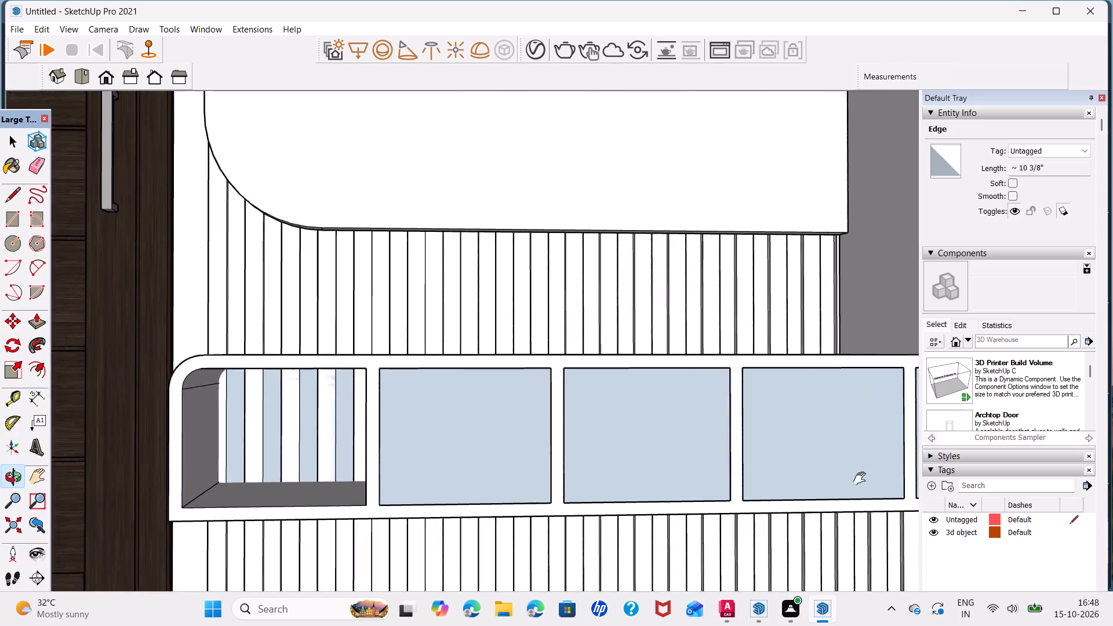
middle_click_drag(862, 479, 1021, 481)
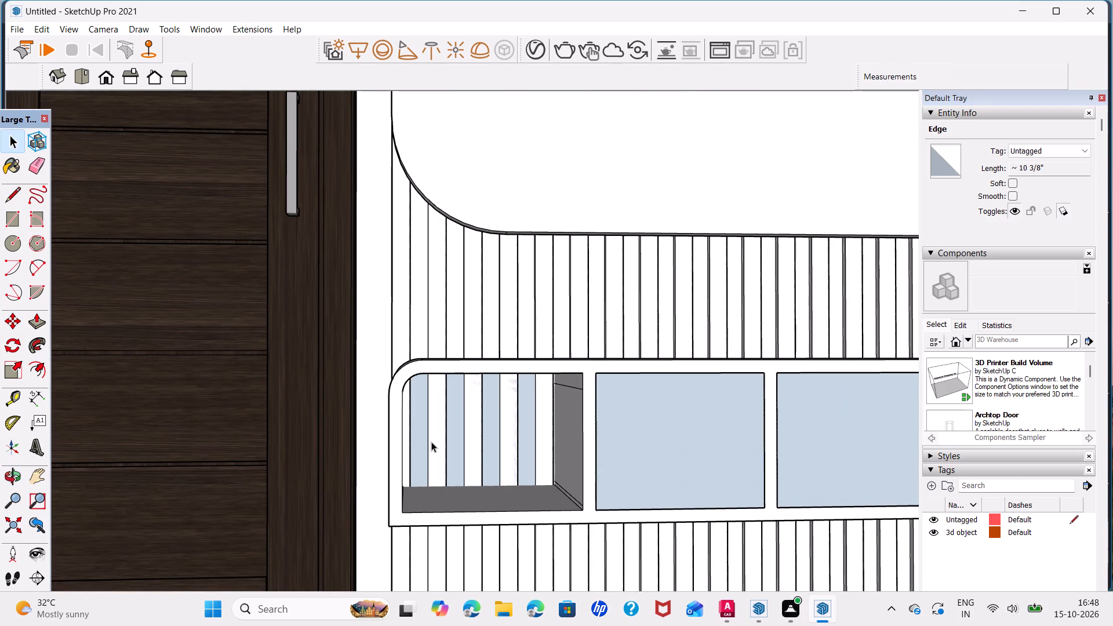
key("r")
left_click(584, 372)
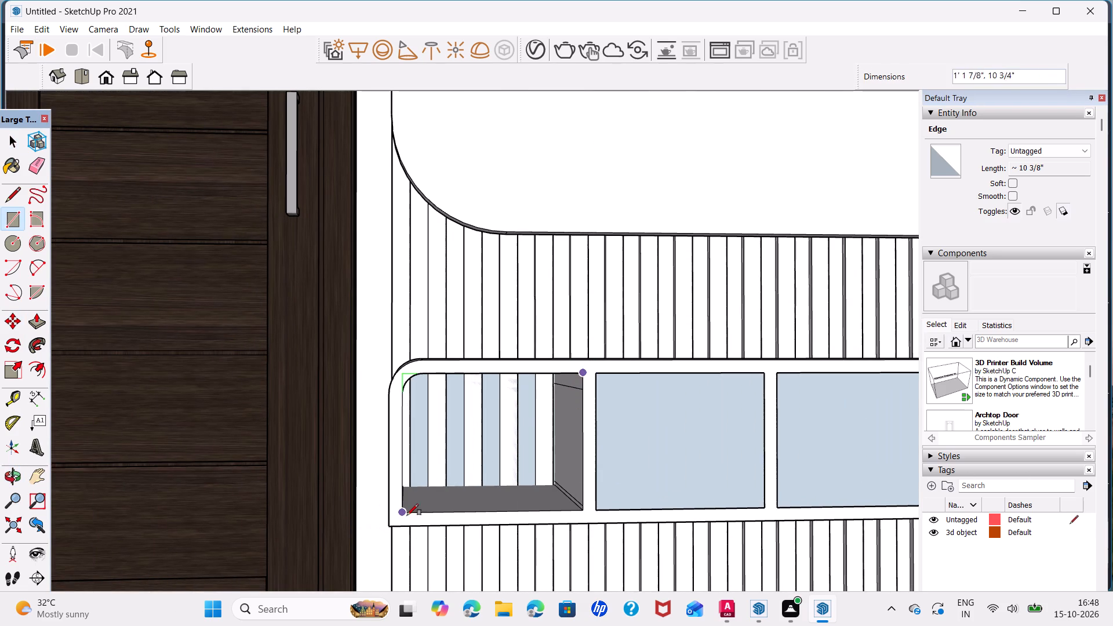
left_click(405, 512)
key("space")
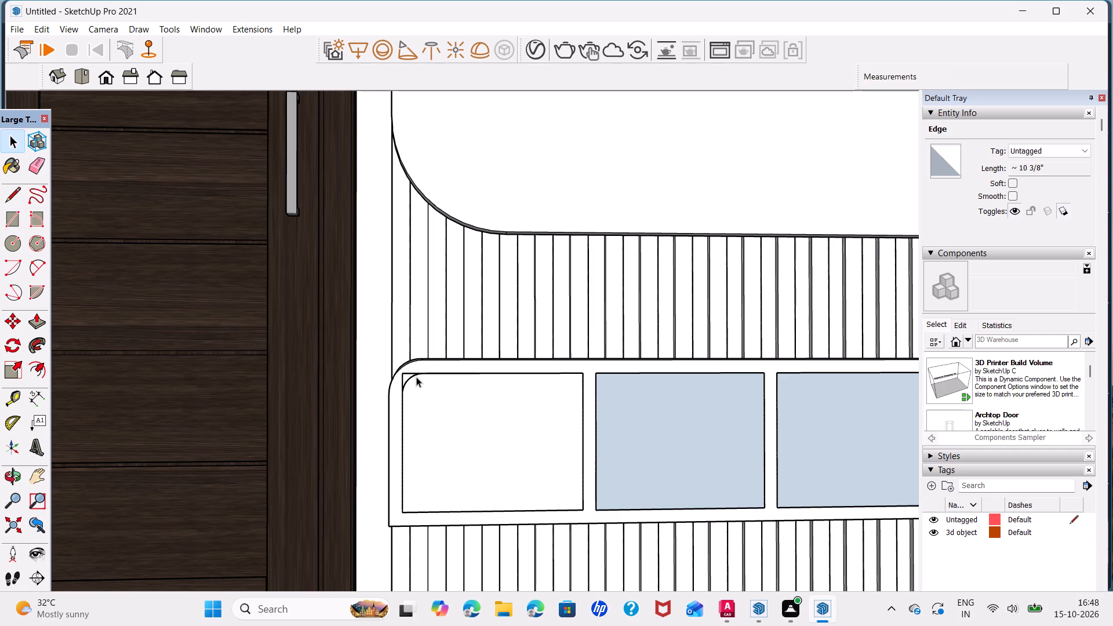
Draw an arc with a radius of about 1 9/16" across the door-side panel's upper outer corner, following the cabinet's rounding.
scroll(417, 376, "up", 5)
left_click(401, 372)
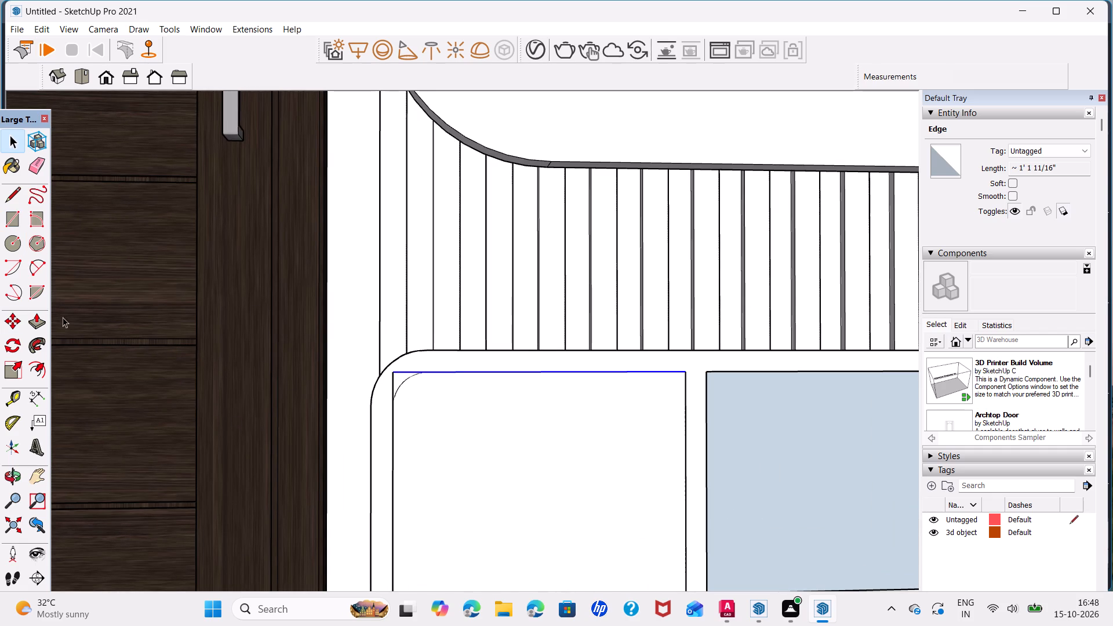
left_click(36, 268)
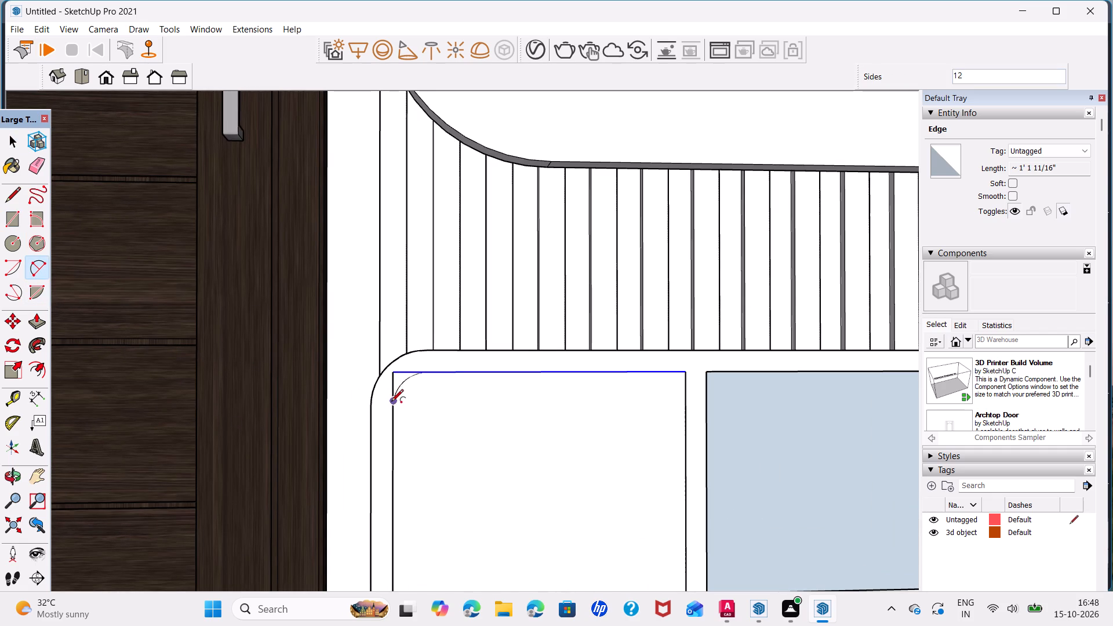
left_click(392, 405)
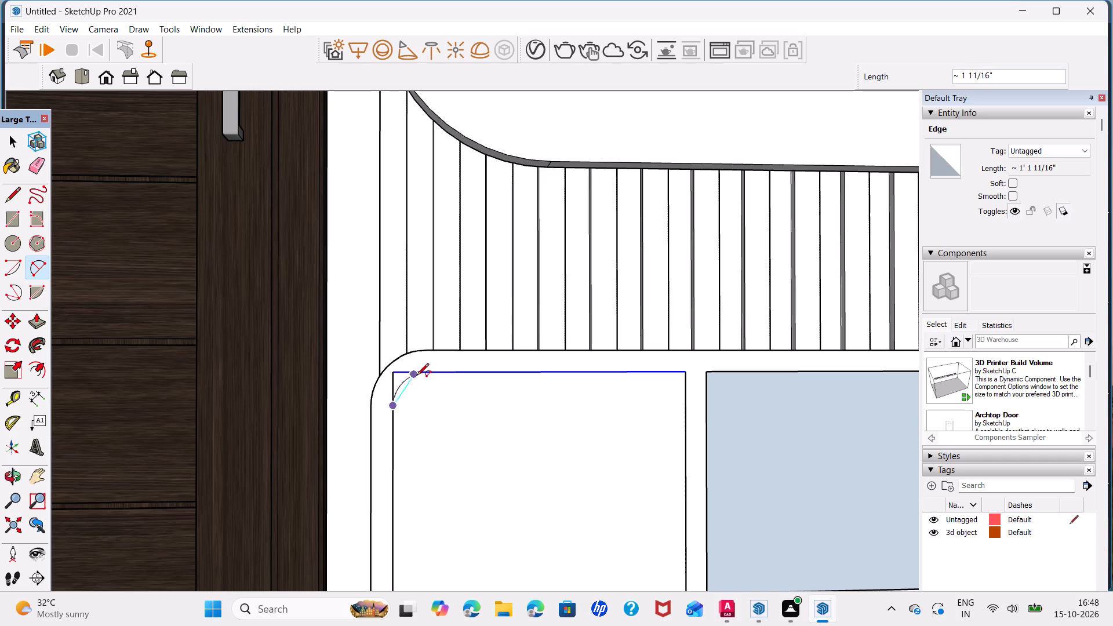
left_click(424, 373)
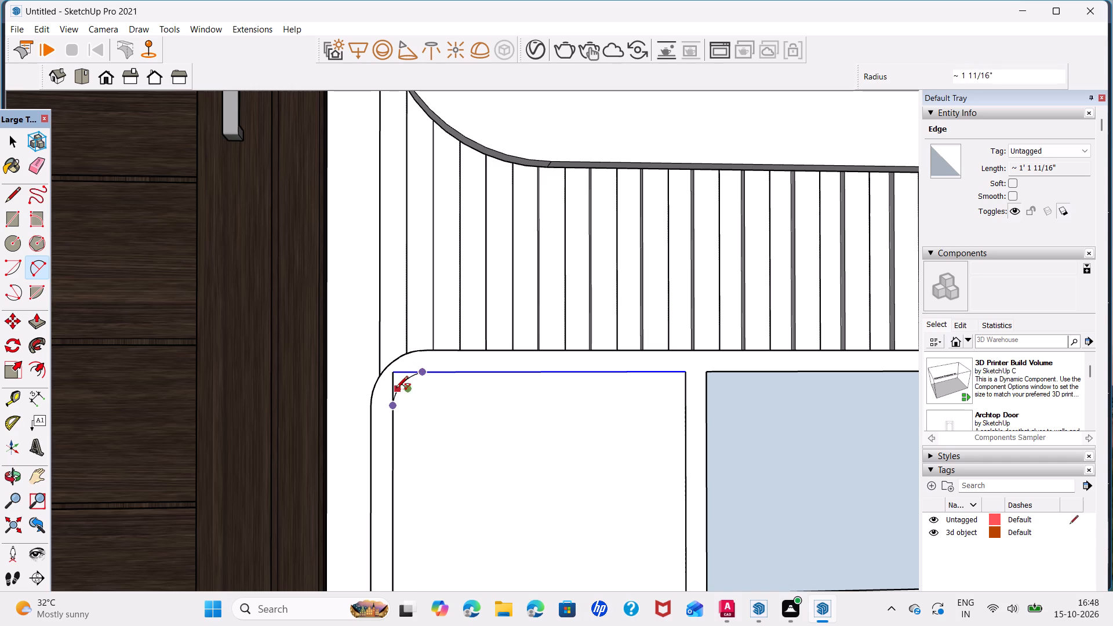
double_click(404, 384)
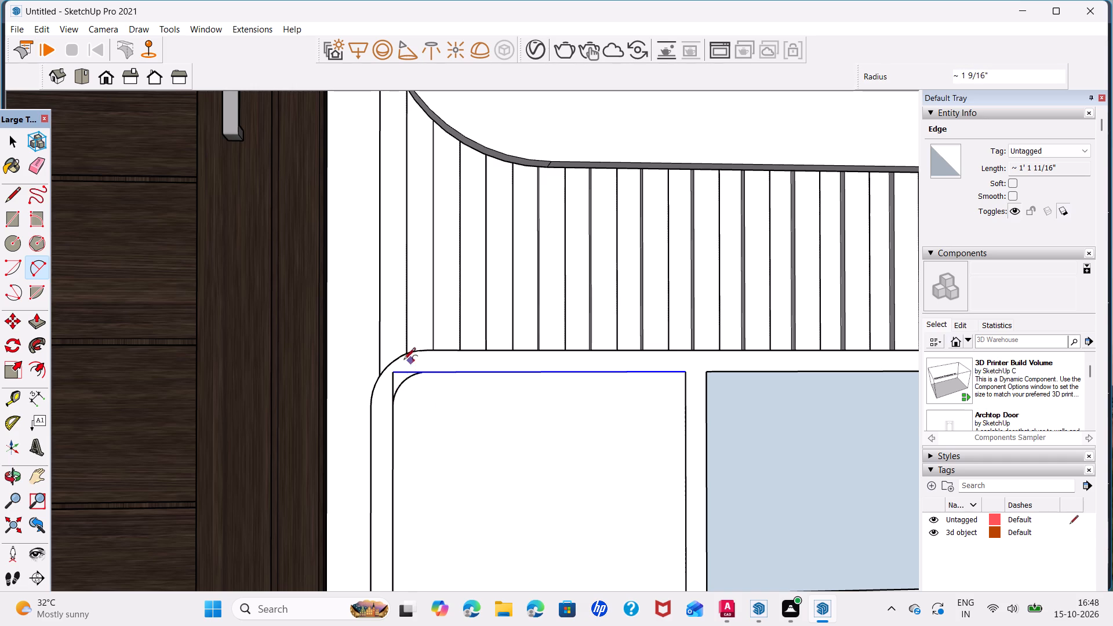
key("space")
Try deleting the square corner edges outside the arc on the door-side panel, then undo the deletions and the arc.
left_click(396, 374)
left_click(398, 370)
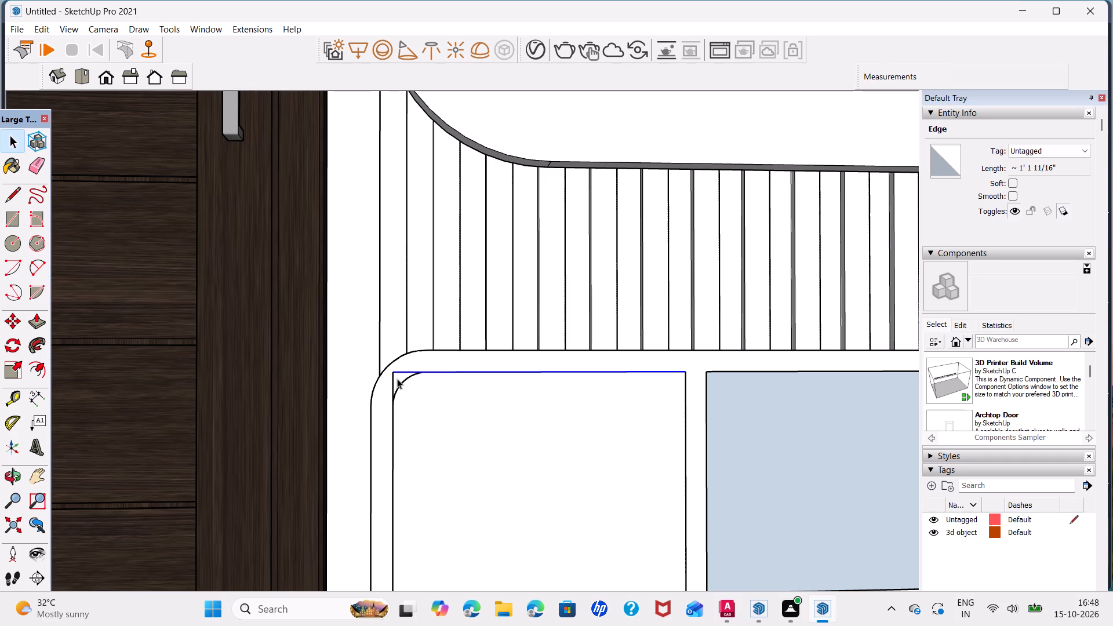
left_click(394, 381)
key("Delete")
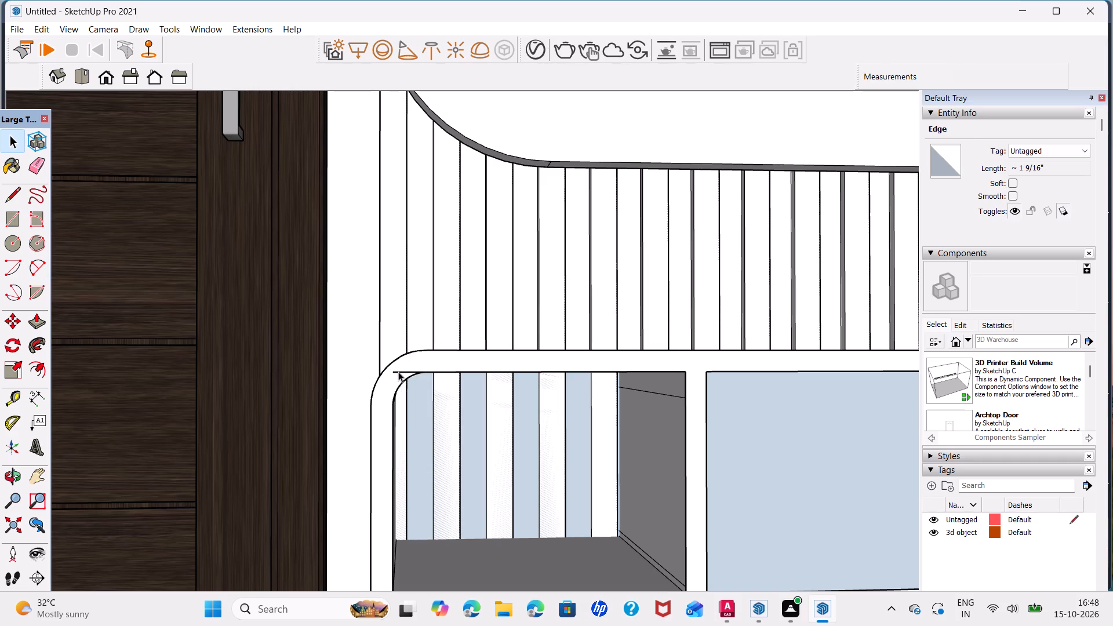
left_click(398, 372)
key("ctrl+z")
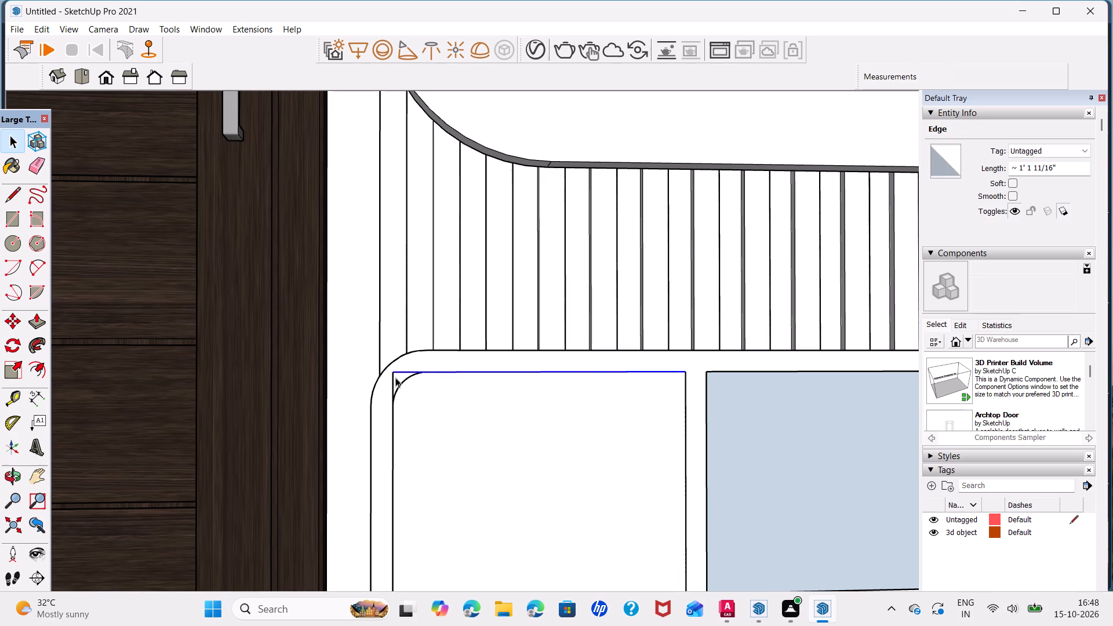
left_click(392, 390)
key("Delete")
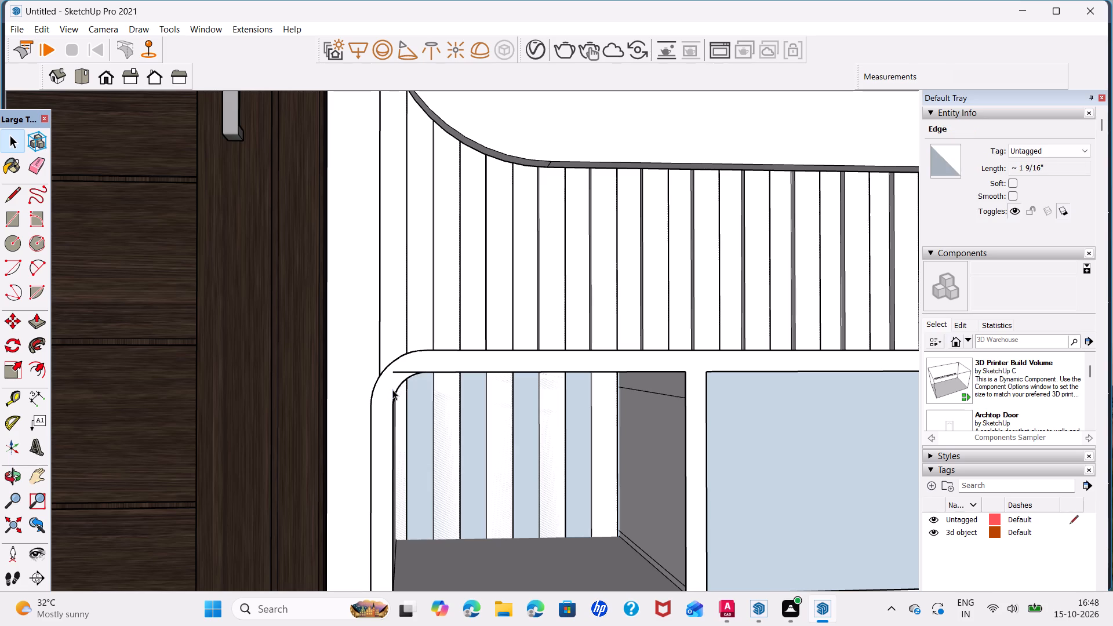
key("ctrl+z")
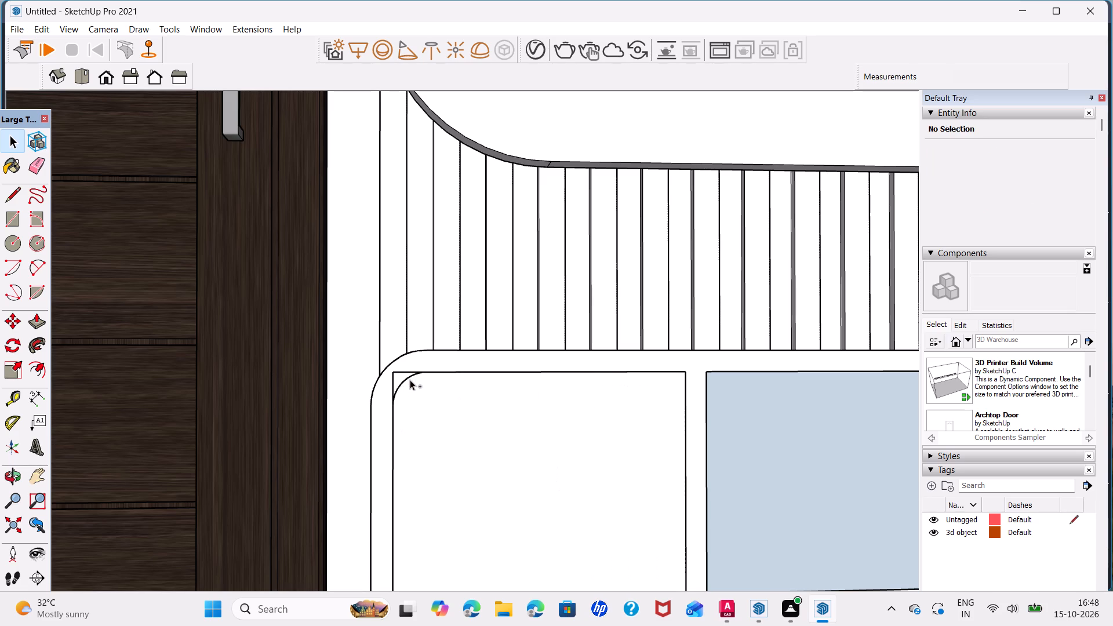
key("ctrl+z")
Reverse the faces of the four blue front panels on the TV unit's low cabinet, from beside the door-side panel to the curtain end.
scroll(433, 390, "down", 12)
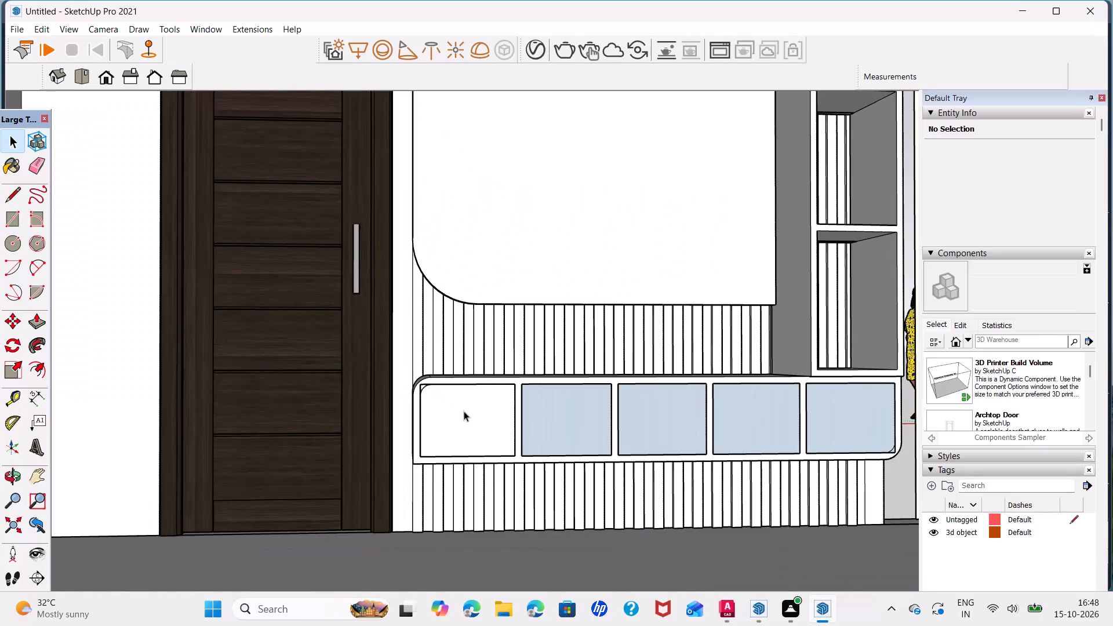
middle_click_drag(464, 411, 341, 427)
left_click(361, 435)
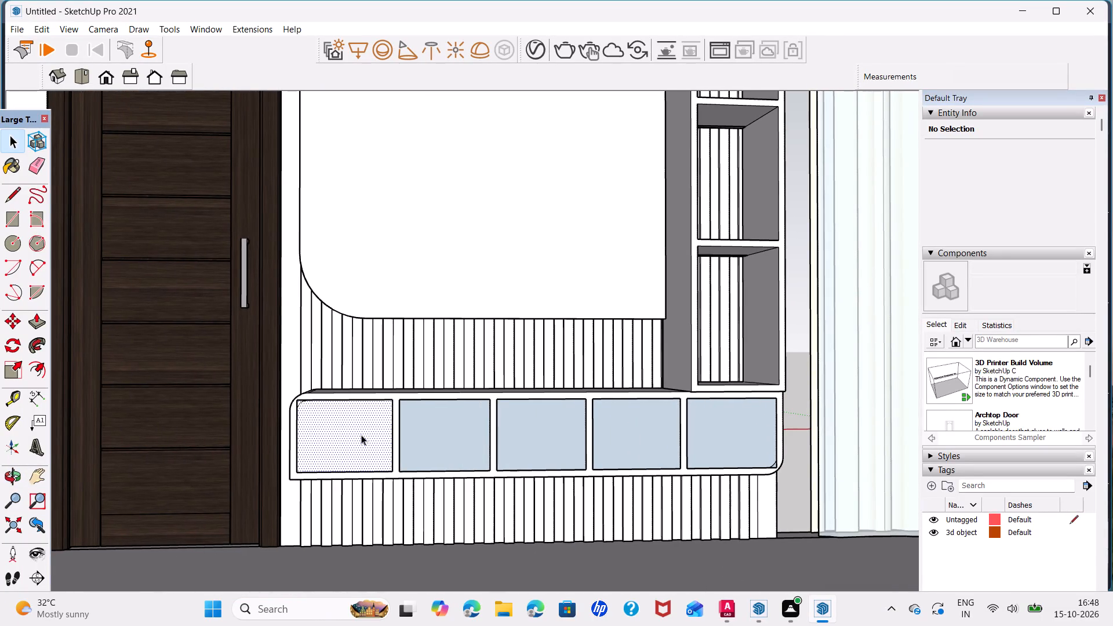
right_click(456, 443)
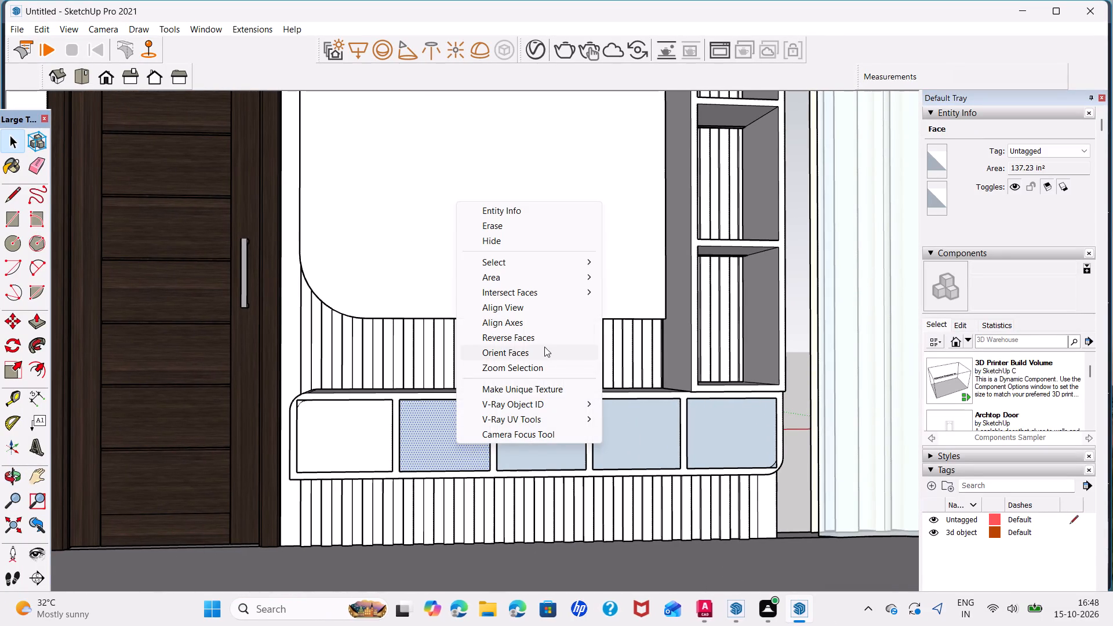
left_click(548, 339)
right_click(542, 427)
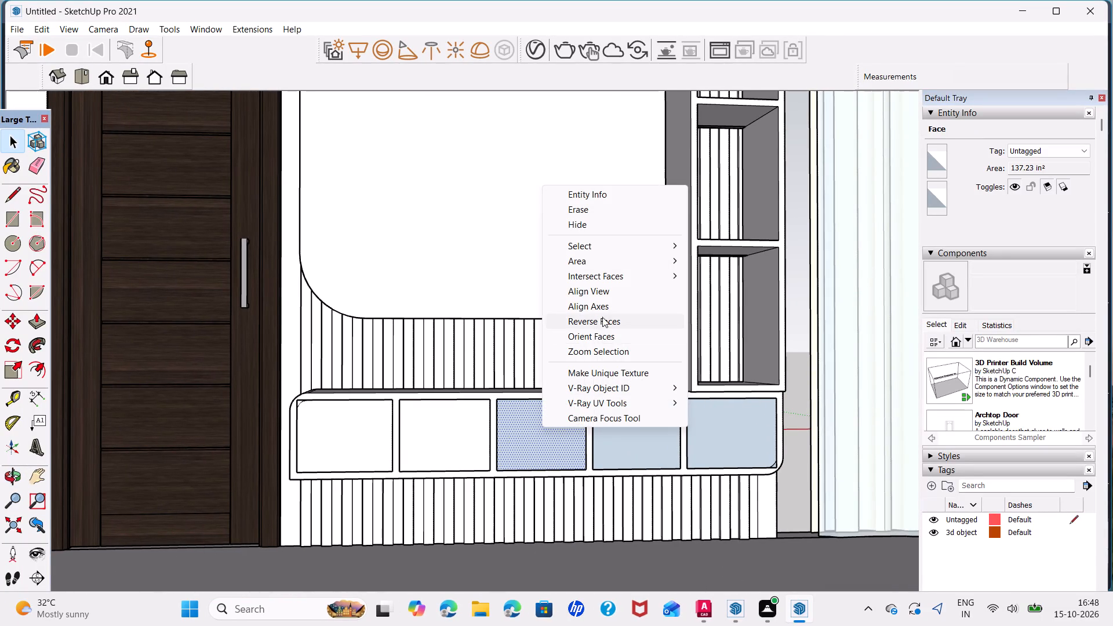
left_click(604, 320)
right_click(616, 423)
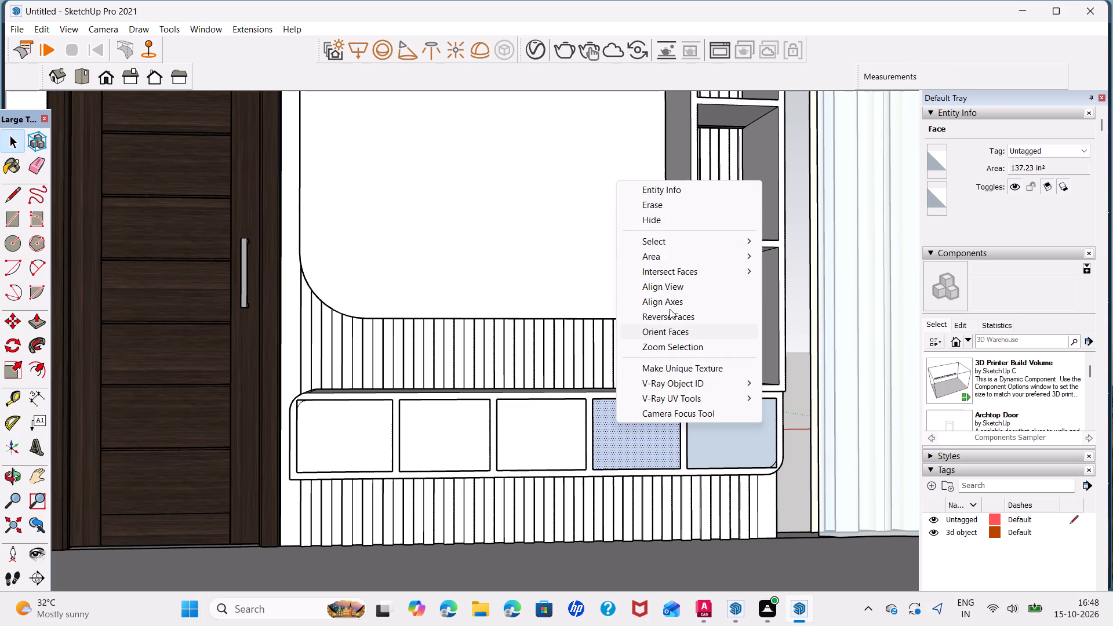
left_click(676, 316)
right_click(720, 436)
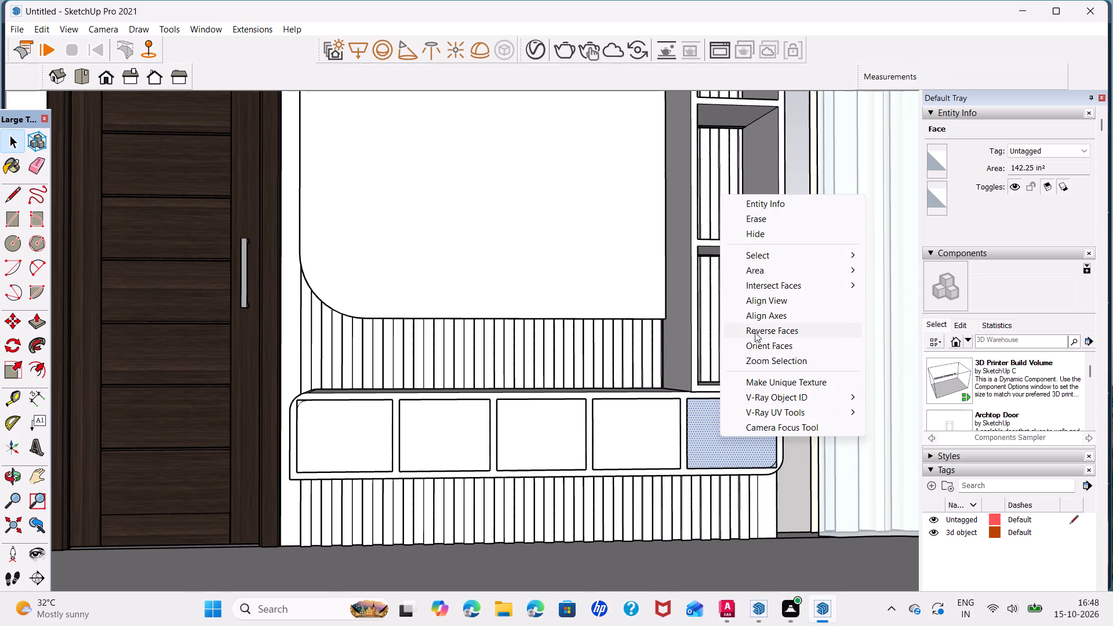
left_click(762, 327)
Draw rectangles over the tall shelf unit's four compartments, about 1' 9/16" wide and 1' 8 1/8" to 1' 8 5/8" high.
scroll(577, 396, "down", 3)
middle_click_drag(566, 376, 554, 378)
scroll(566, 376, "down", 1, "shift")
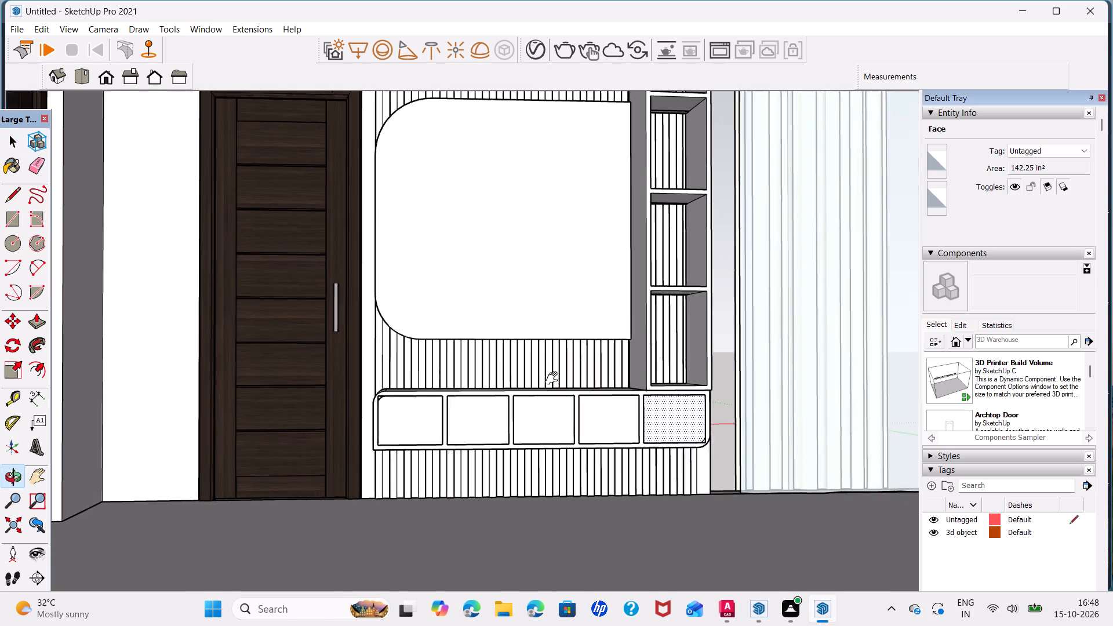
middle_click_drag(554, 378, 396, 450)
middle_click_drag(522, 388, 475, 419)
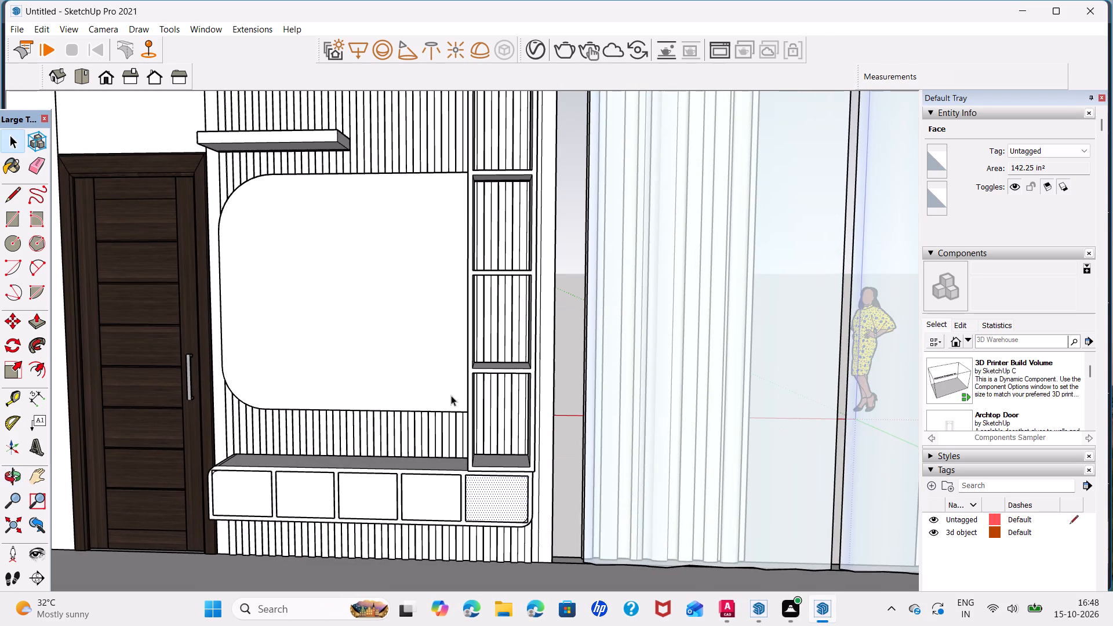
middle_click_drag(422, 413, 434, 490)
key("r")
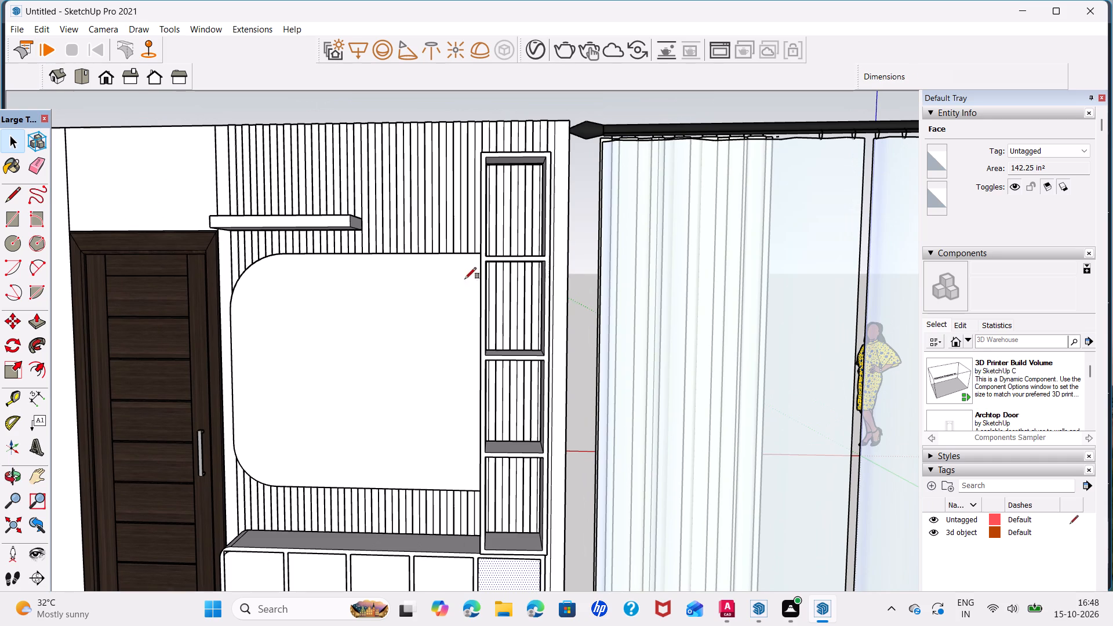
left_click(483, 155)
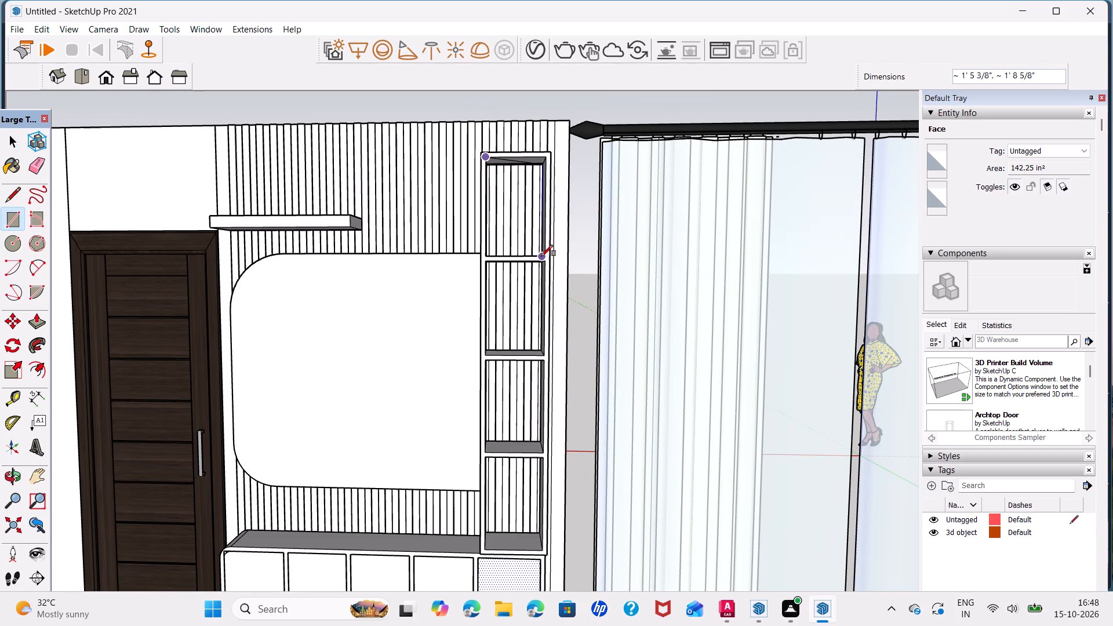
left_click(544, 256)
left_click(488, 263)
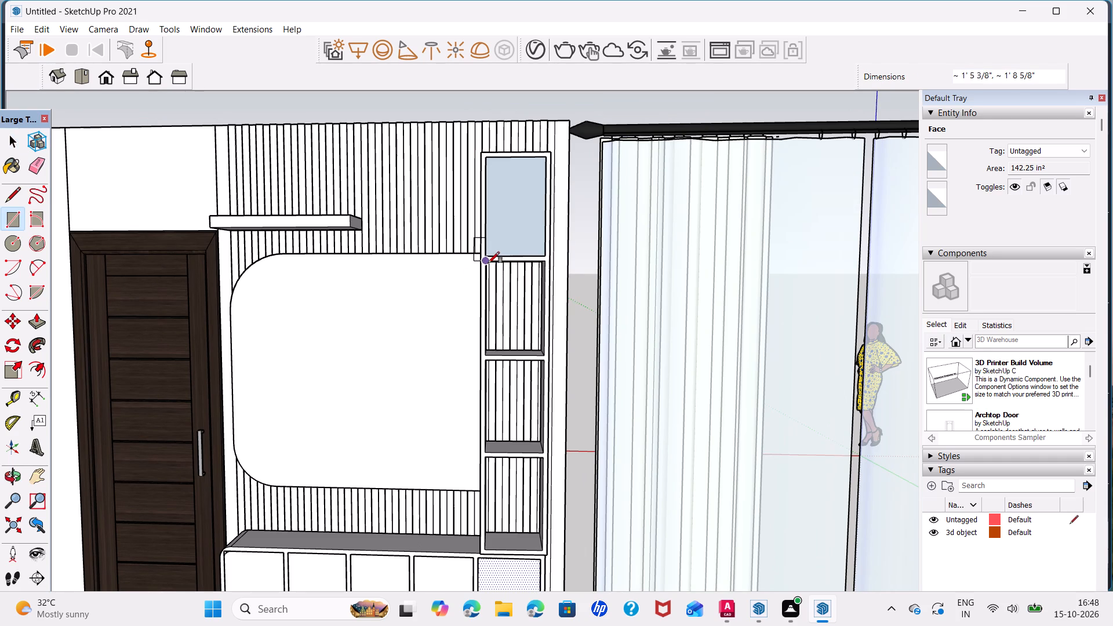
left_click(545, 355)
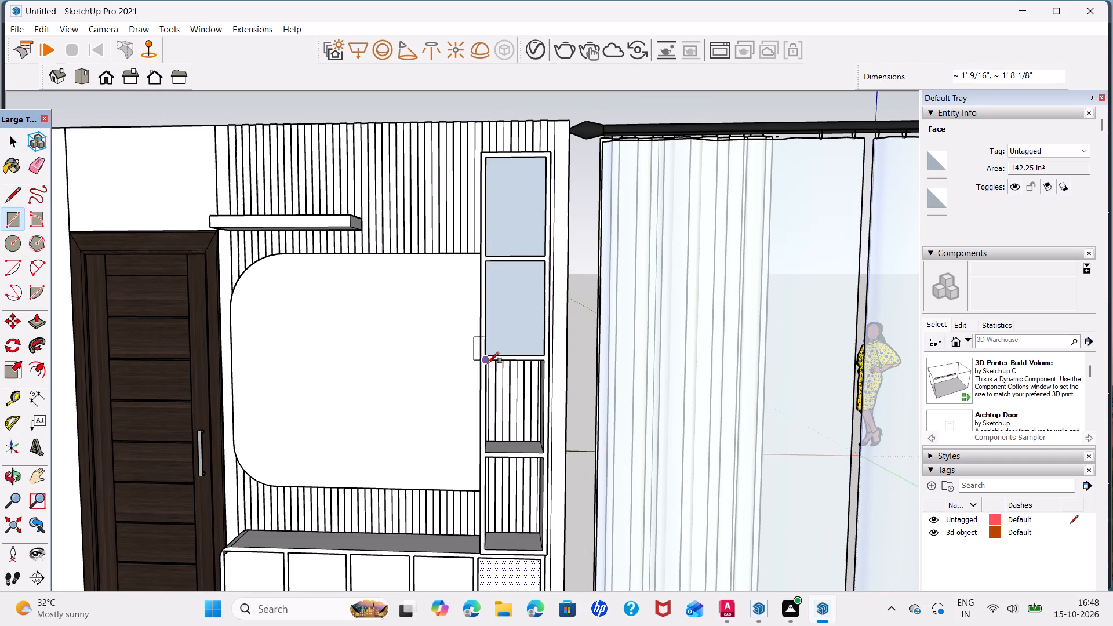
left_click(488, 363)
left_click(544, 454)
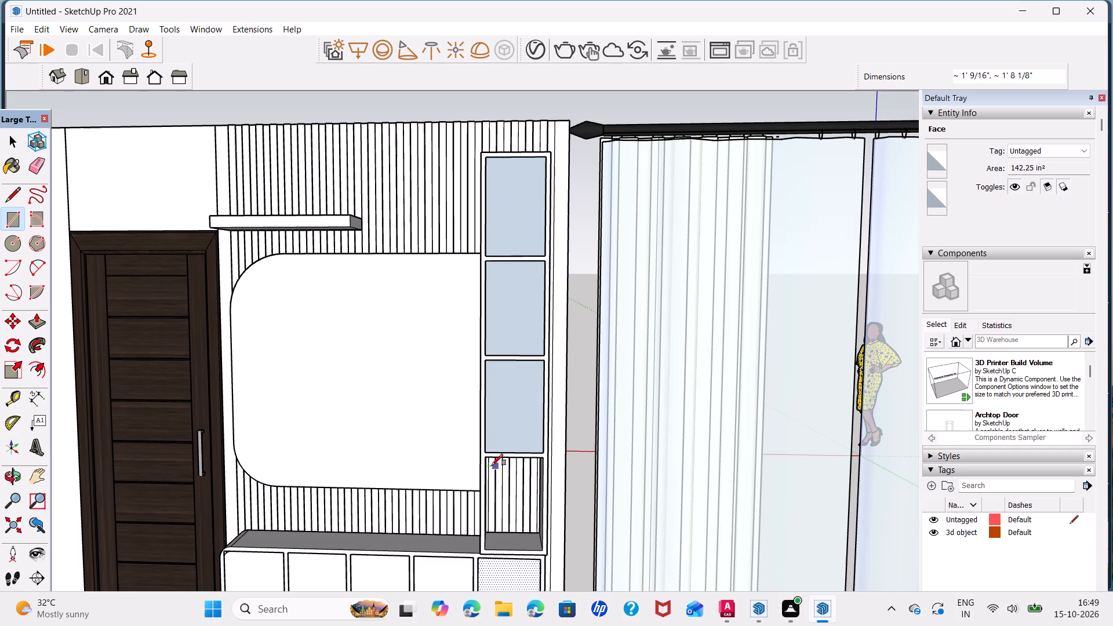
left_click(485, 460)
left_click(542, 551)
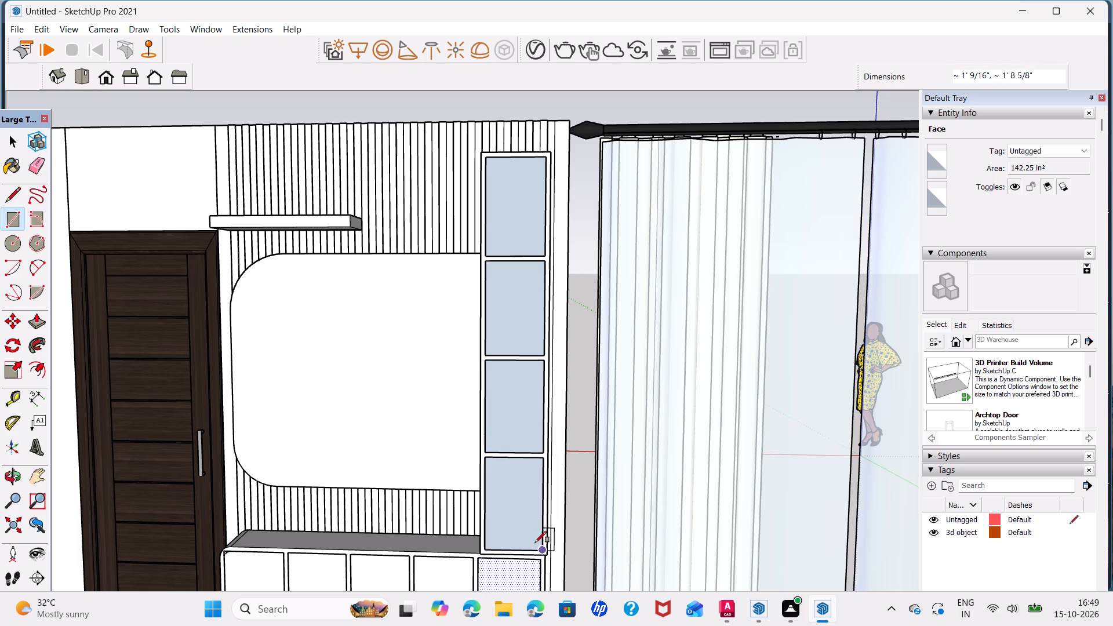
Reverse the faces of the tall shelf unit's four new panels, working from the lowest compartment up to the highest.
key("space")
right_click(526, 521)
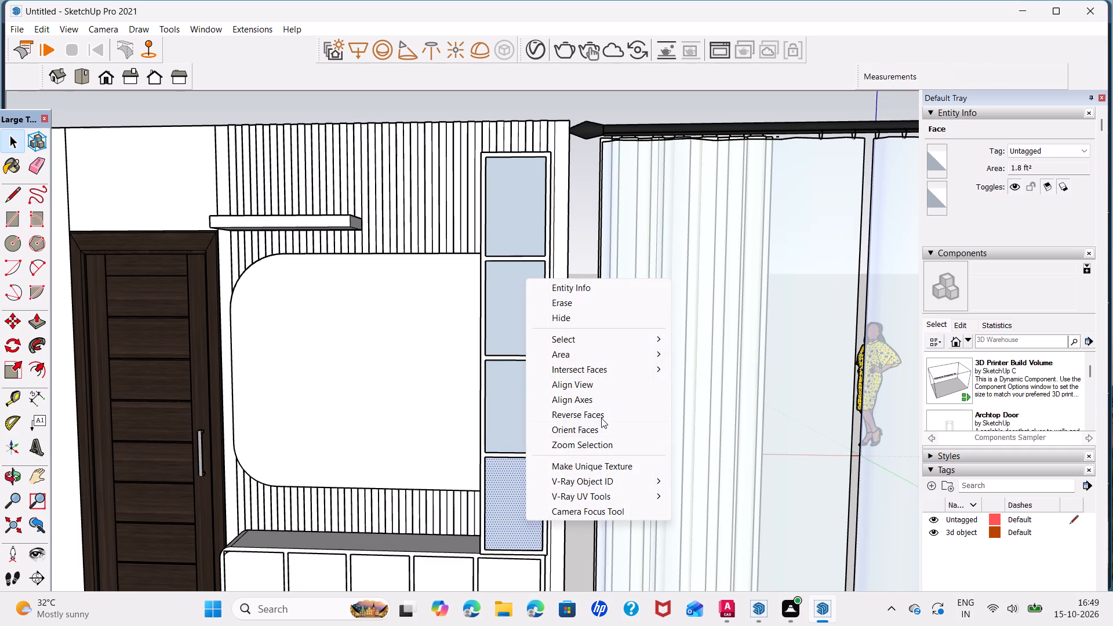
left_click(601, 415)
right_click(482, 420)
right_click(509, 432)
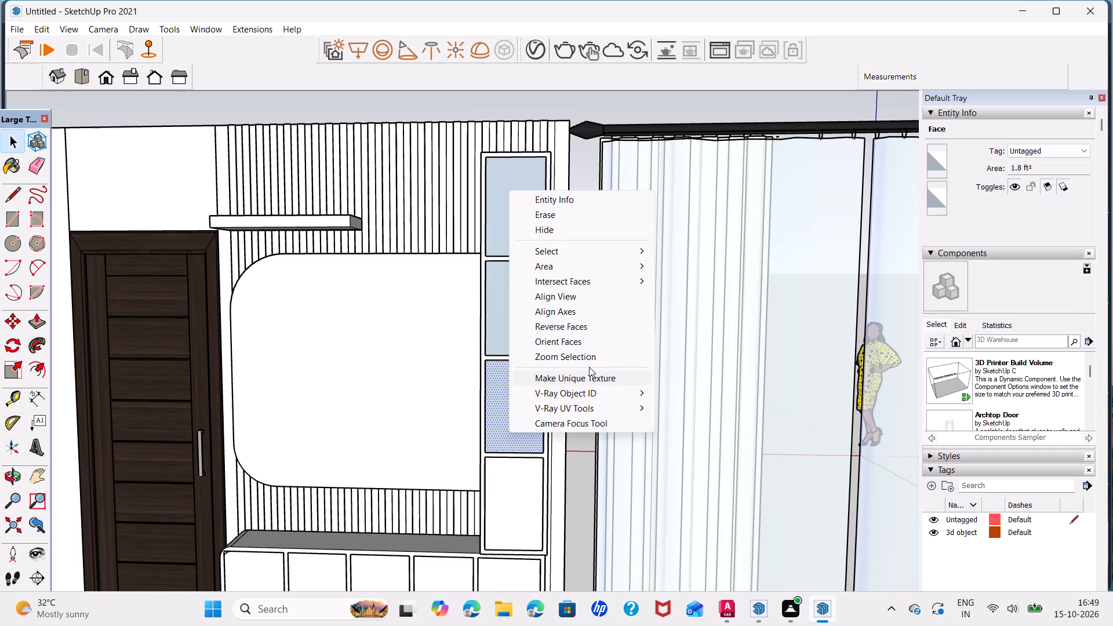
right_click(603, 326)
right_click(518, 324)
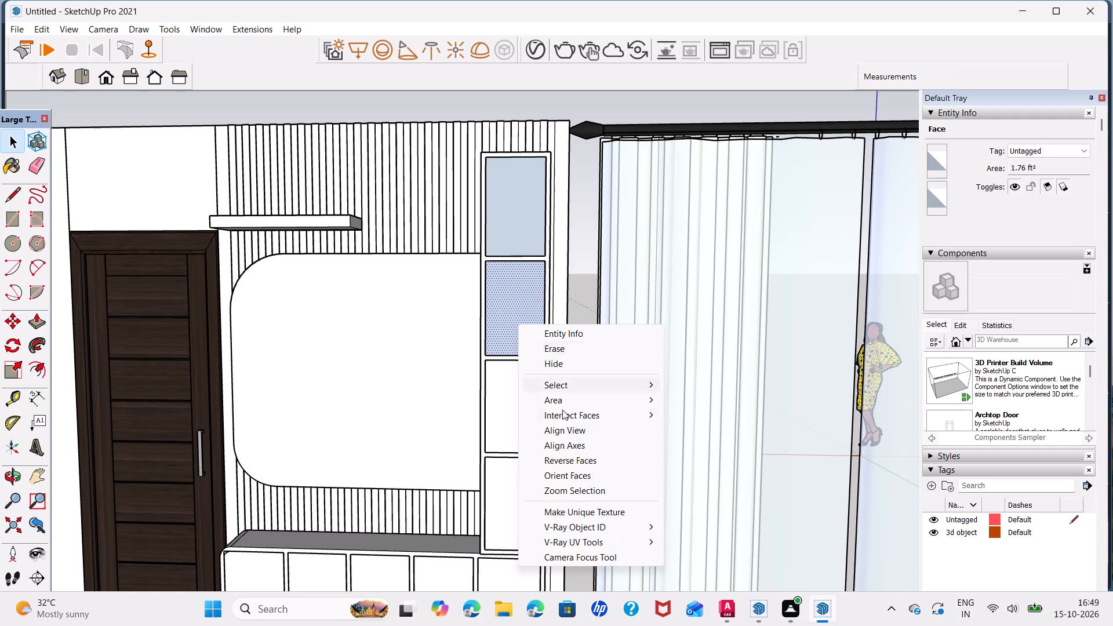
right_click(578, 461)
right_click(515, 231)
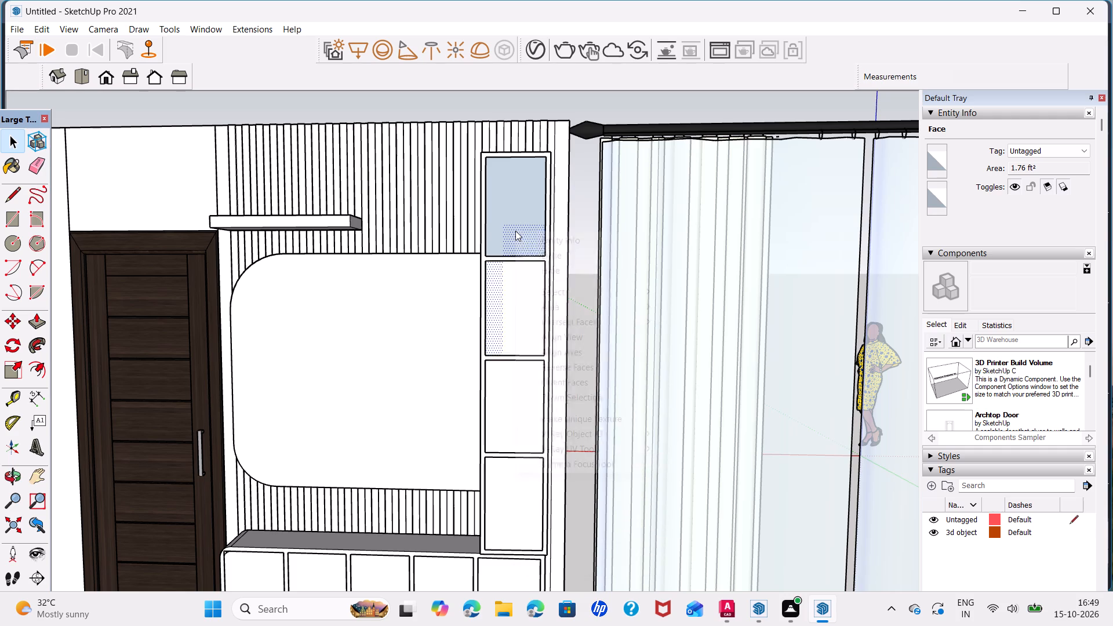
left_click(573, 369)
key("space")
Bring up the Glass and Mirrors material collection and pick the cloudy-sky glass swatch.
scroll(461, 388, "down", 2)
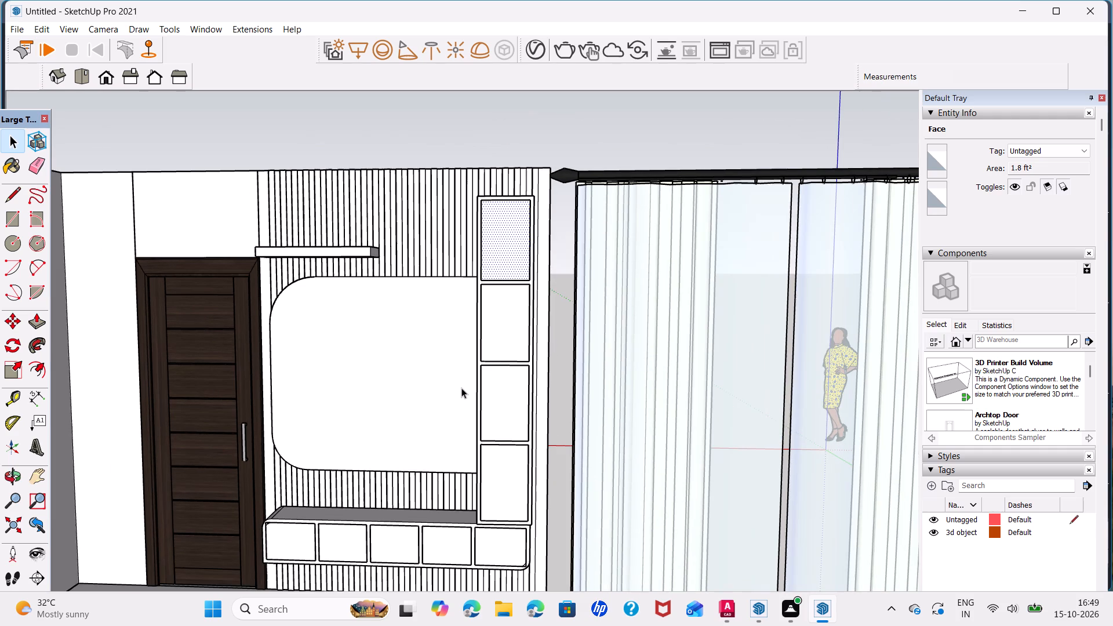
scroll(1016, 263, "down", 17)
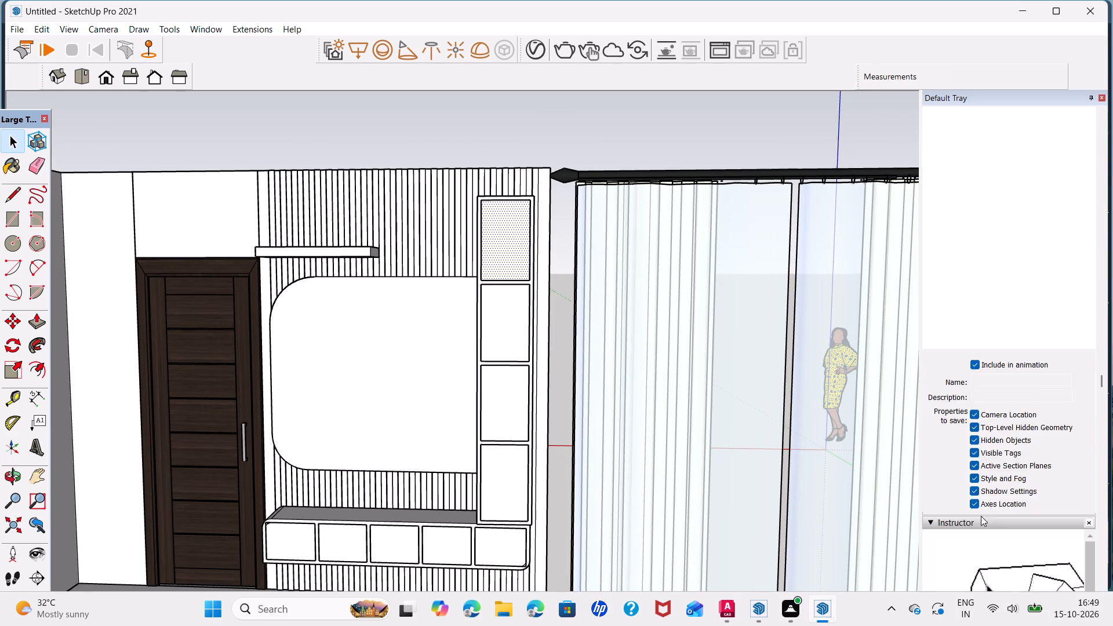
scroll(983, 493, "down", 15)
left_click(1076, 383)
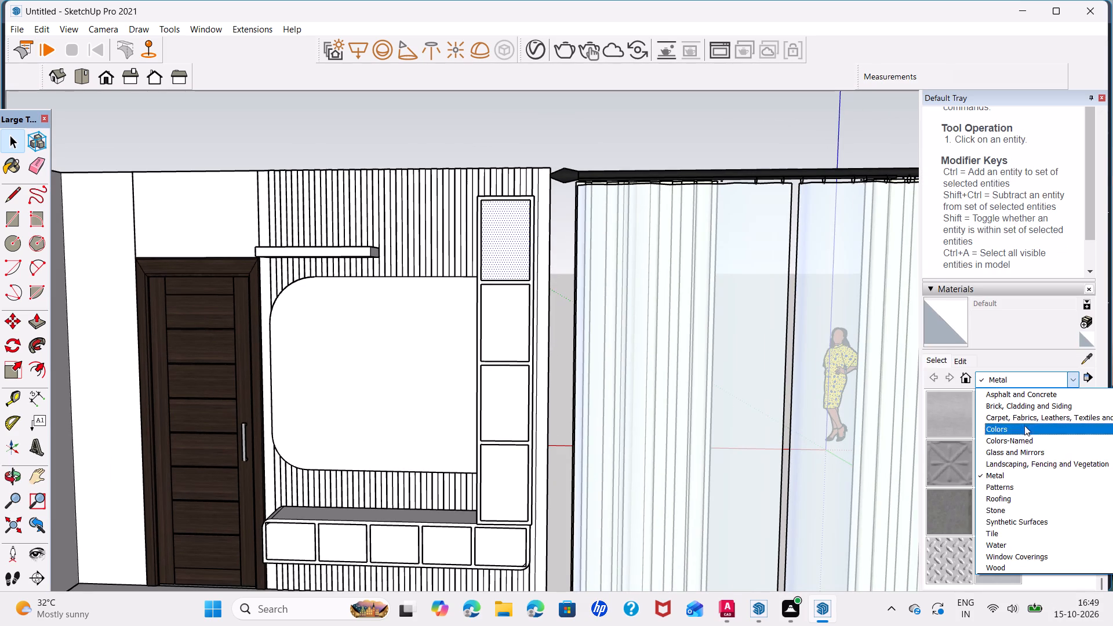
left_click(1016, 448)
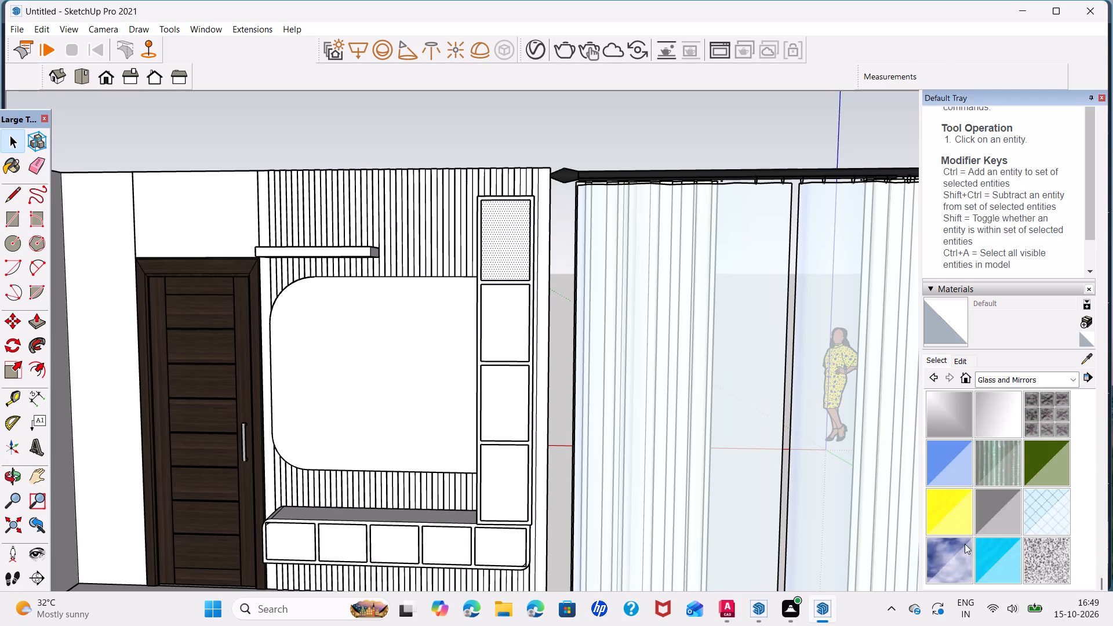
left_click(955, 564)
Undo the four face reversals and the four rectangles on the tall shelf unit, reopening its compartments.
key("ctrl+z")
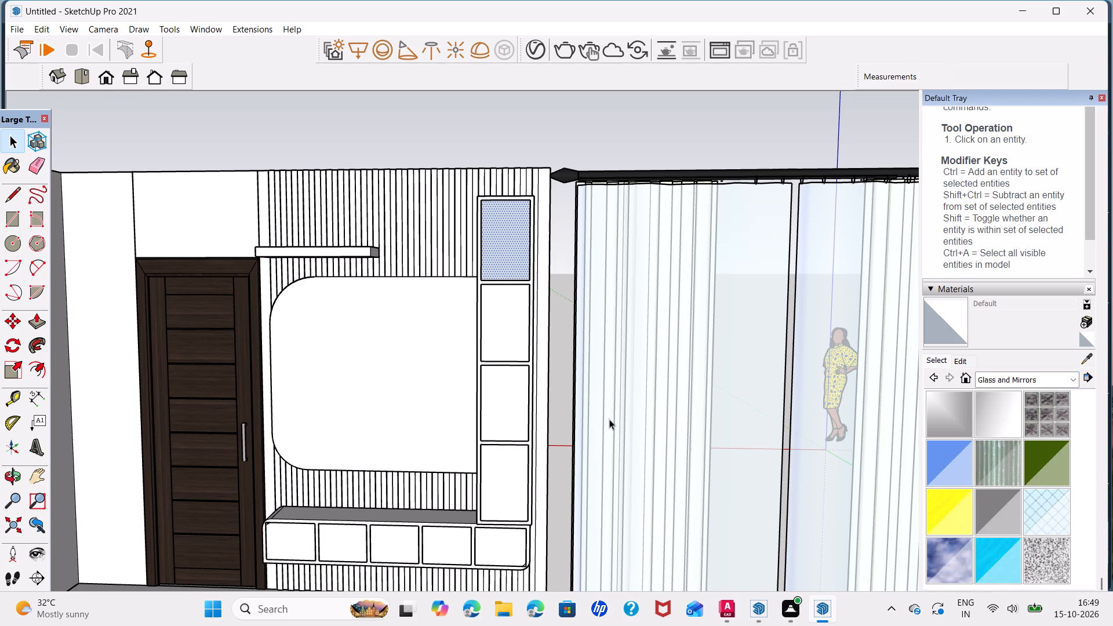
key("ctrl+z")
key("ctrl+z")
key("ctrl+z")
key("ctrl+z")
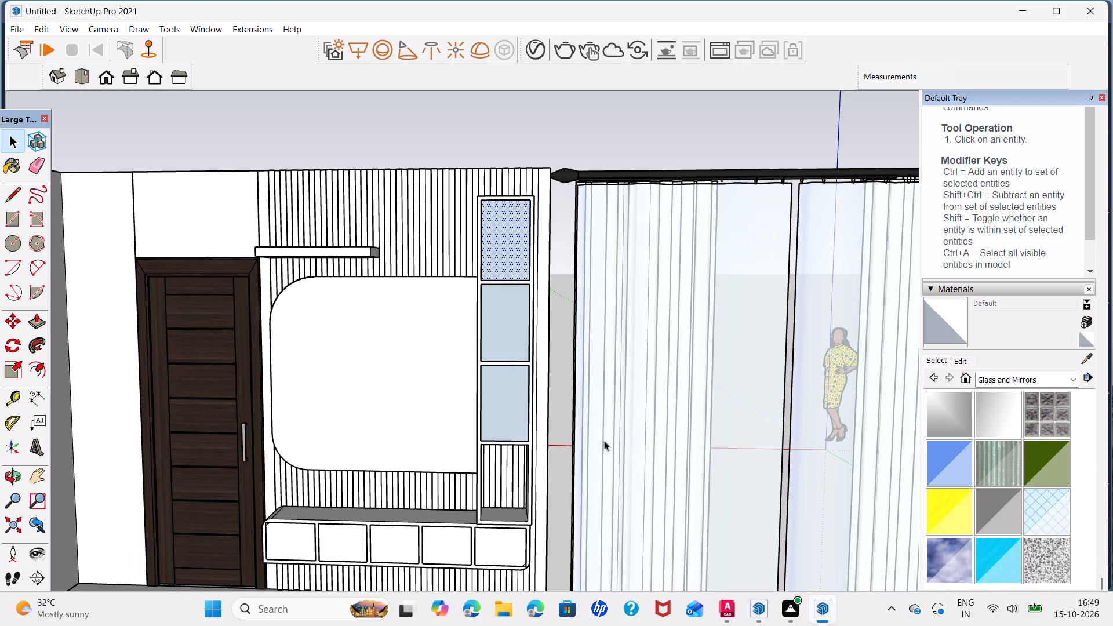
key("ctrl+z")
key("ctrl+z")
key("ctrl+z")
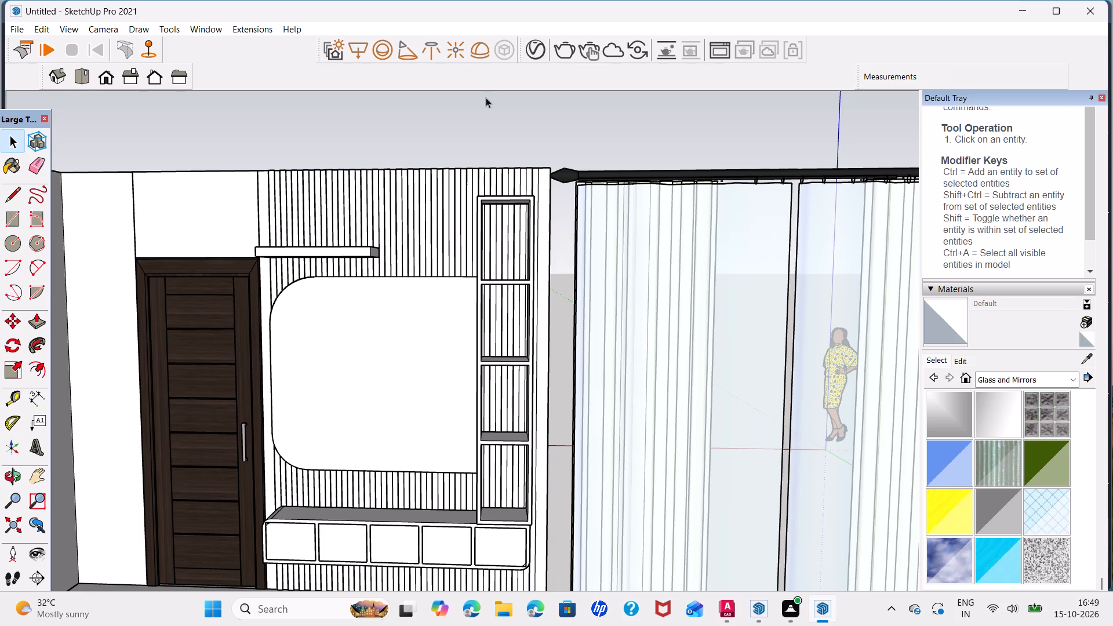
Create a new Emissive material in the V-Ray Asset Editor.
left_click(534, 54)
left_click(683, 305)
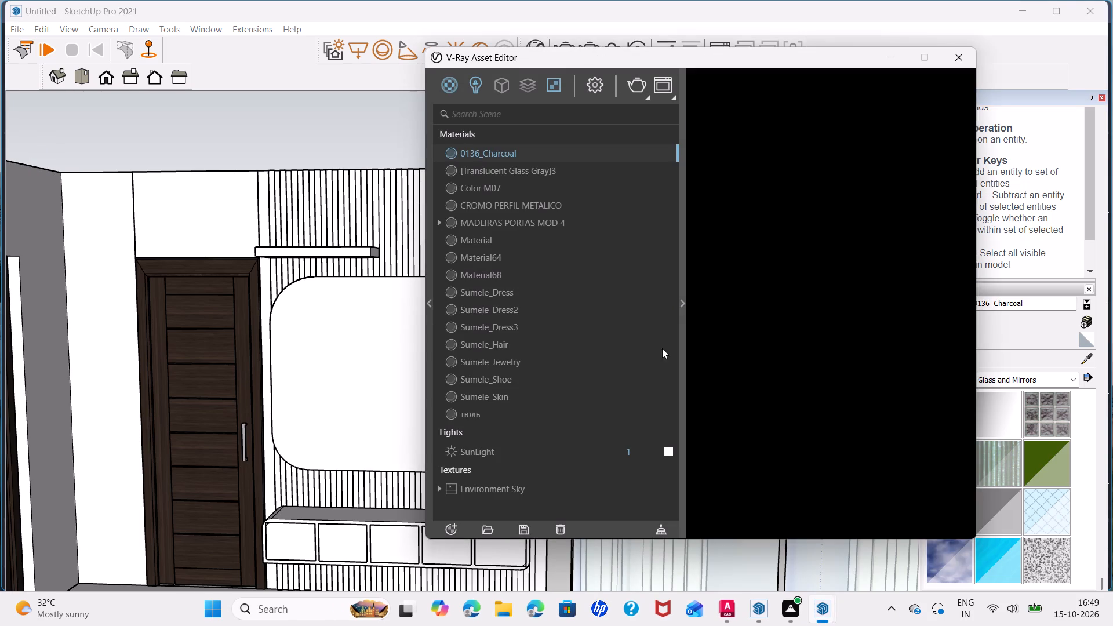
left_click(445, 531)
left_click(511, 510)
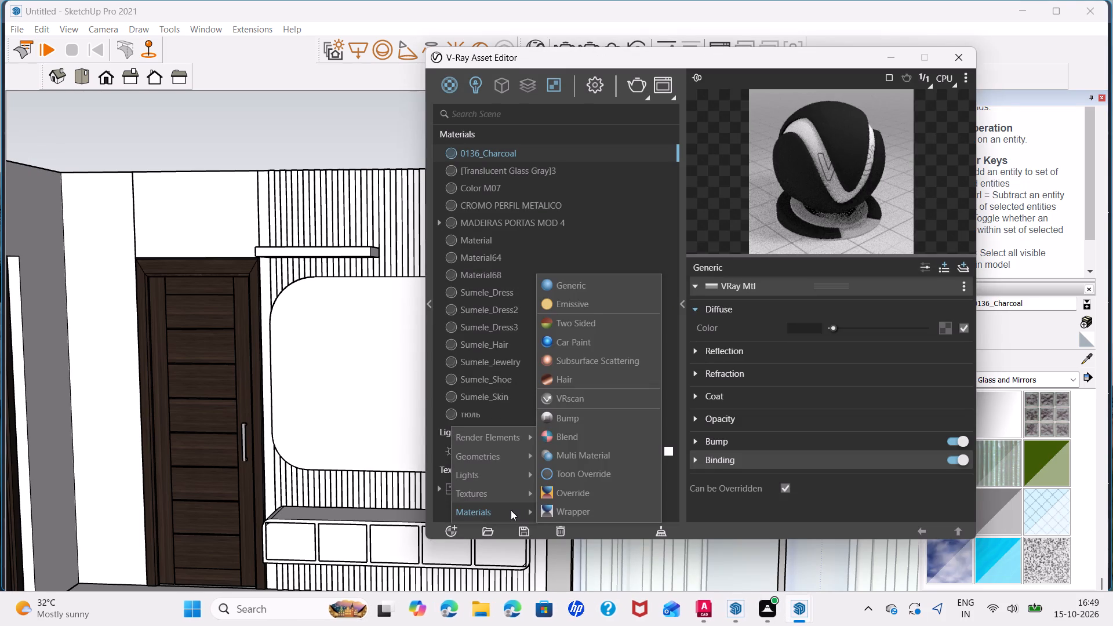
left_click(597, 299)
Set the Emissive material's colour to a pale warm yellow, about R 0.968, G 0.922, B 0.608, and close the V-Ray Asset Editor.
left_click(795, 308)
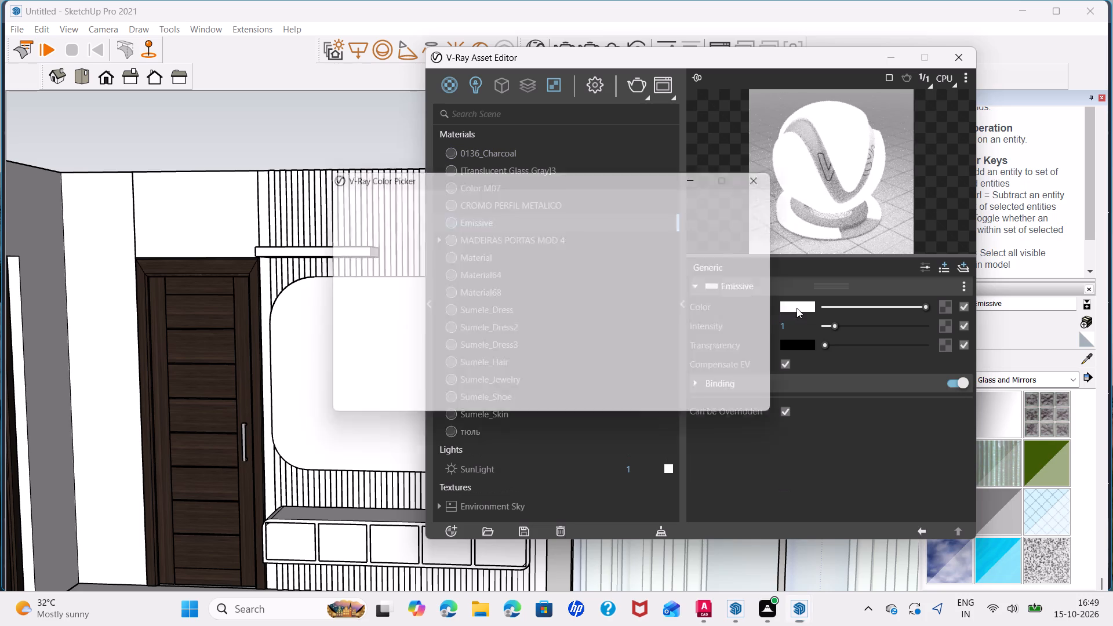
left_click(528, 214)
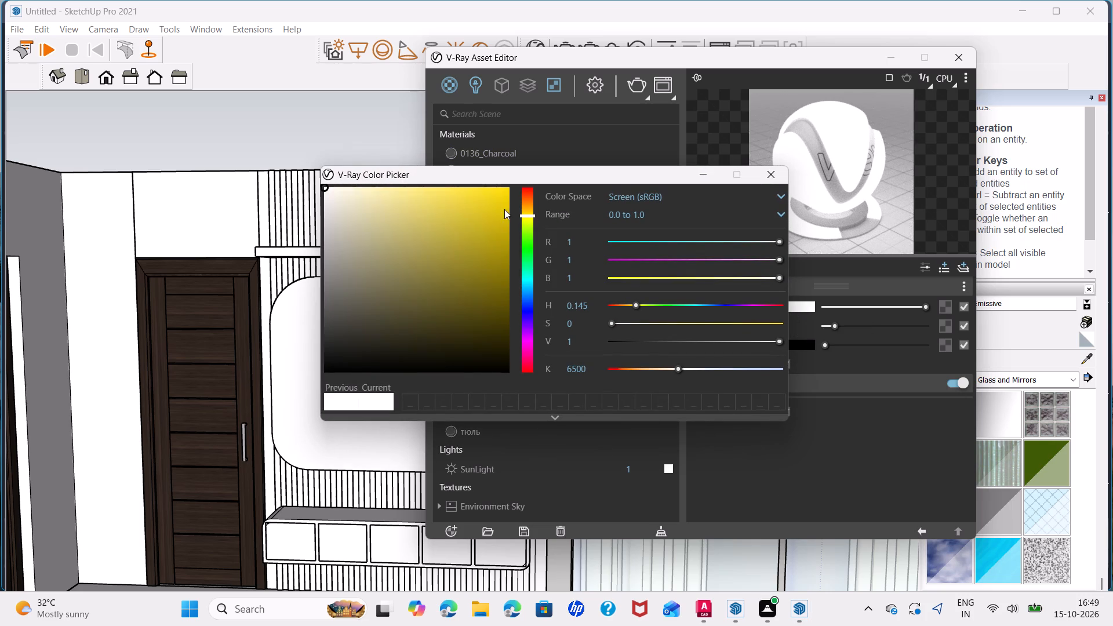
left_click(418, 196)
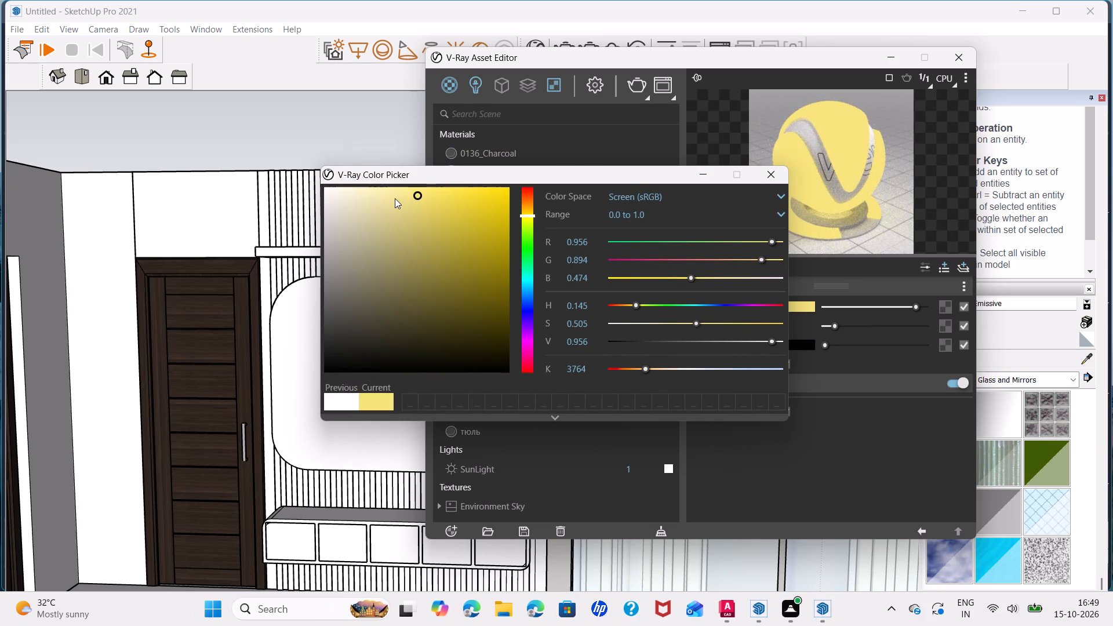
left_click(394, 198)
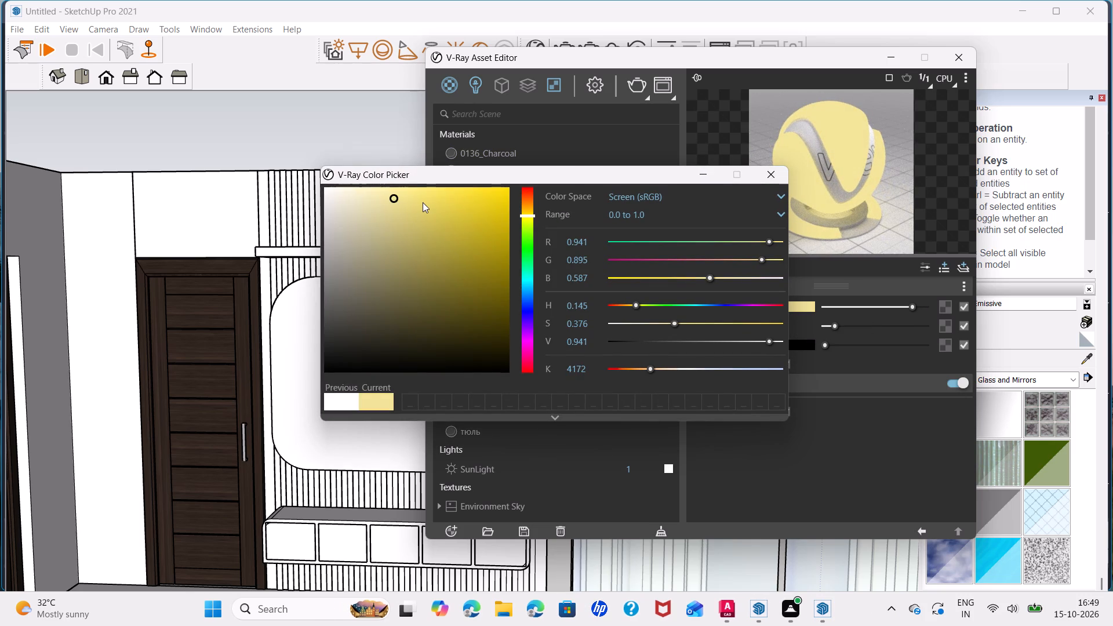
left_click(526, 214)
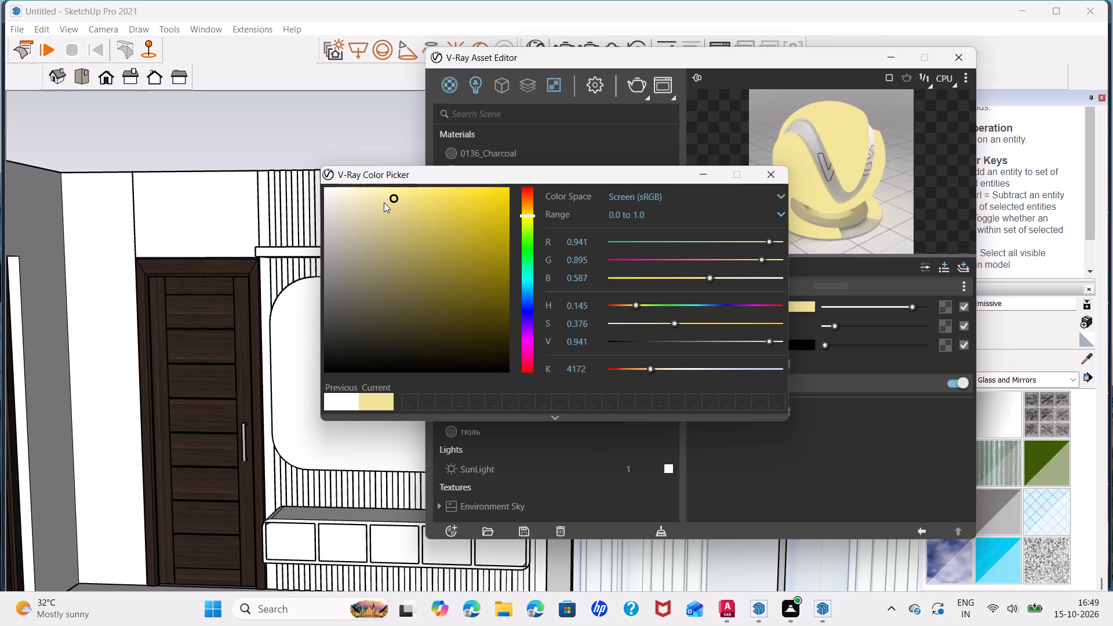
left_click(384, 202)
left_click(368, 210)
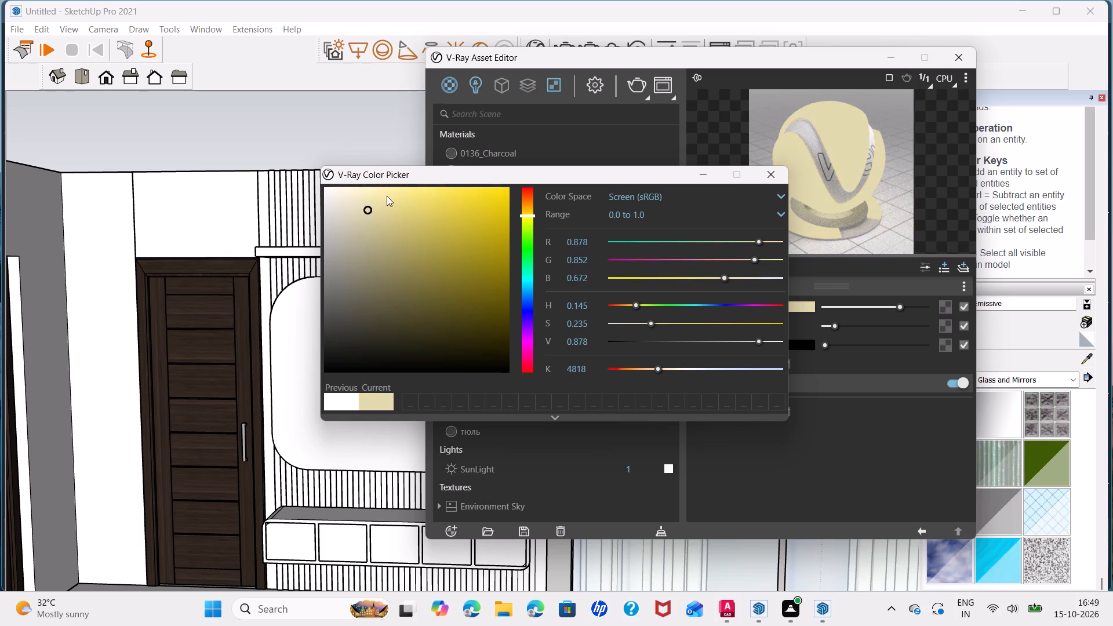
left_click(394, 194)
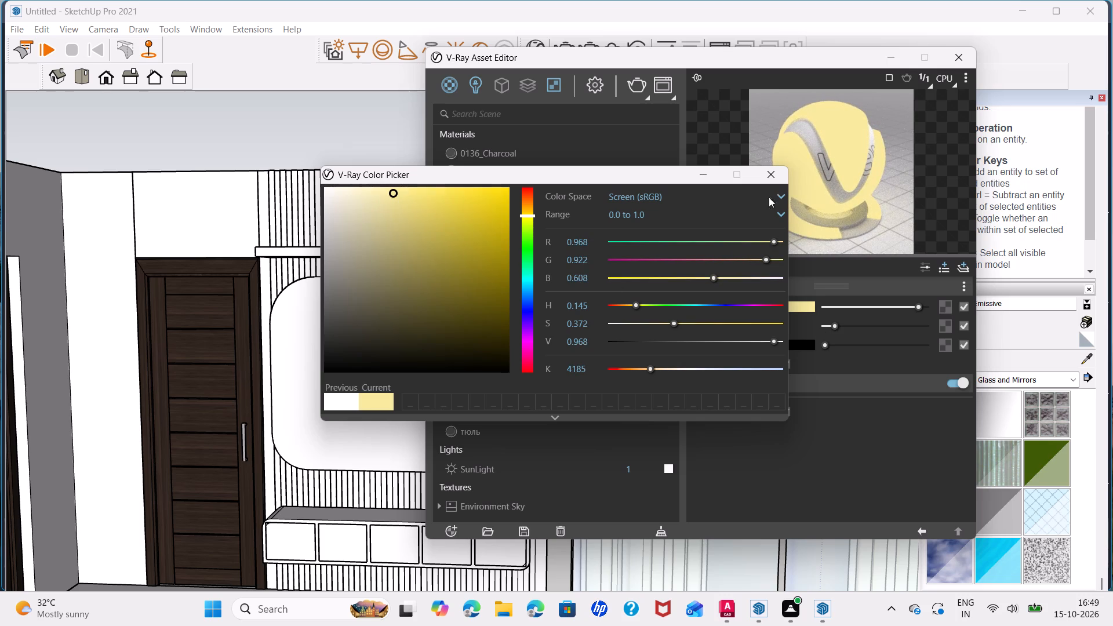
left_click(769, 176)
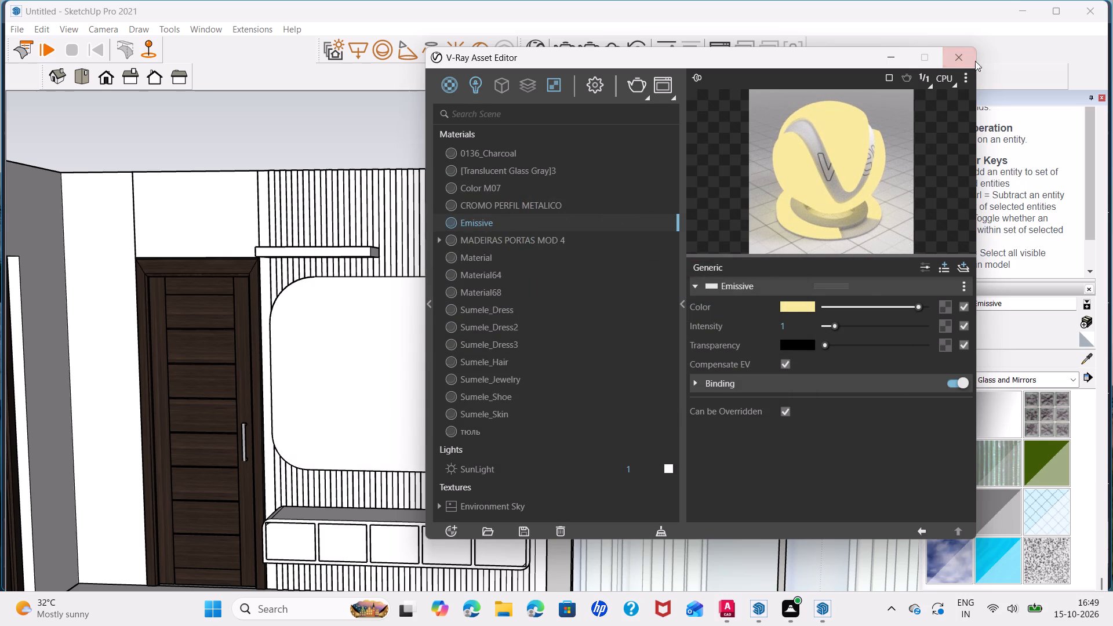
left_click(969, 60)
Paint the narrow light strips at the back of the ceilings of the tall shelf unit's two upper compartments with Emissive.
left_click(947, 312)
scroll(533, 250, "up", 3)
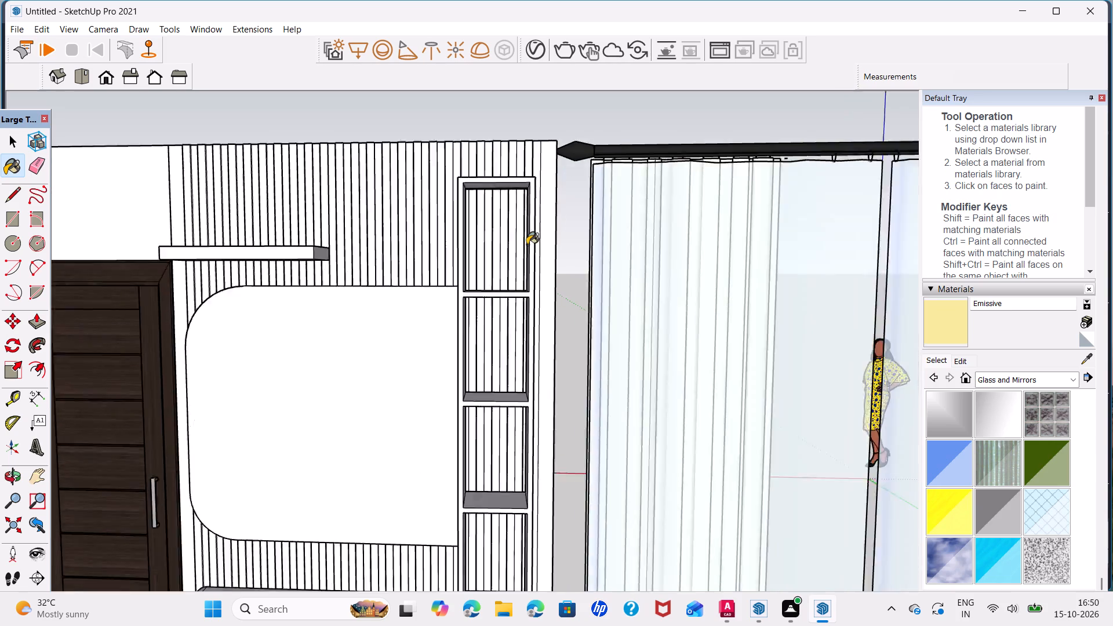
scroll(527, 245, "up", 9)
middle_click_drag(493, 201, 505, 135)
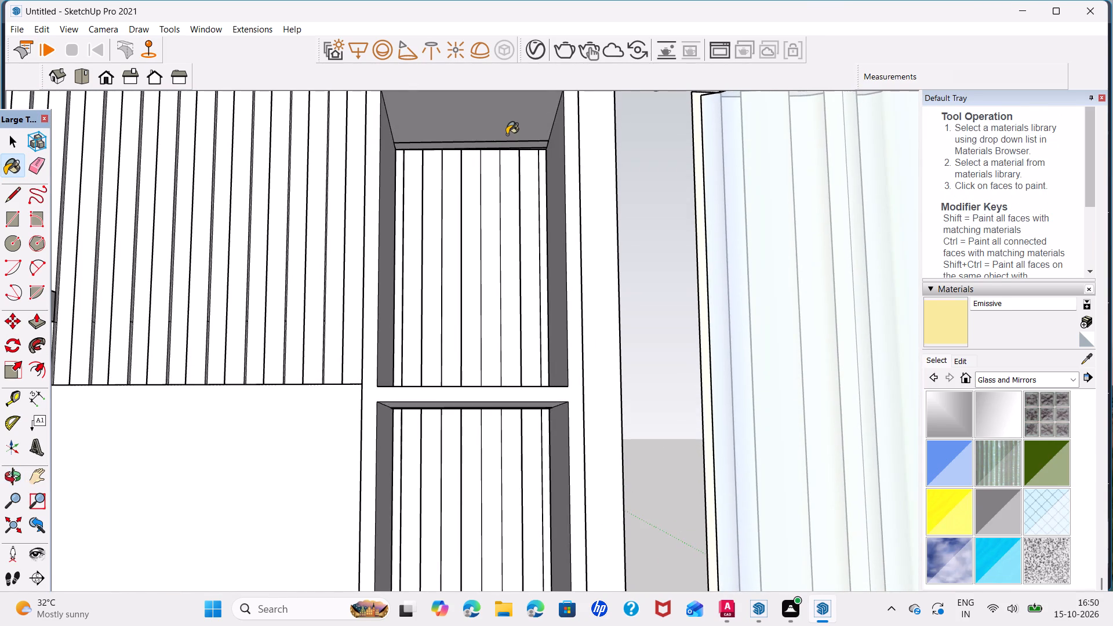
scroll(507, 138, "up", 2)
left_click(506, 145)
scroll(508, 236, "down", 3)
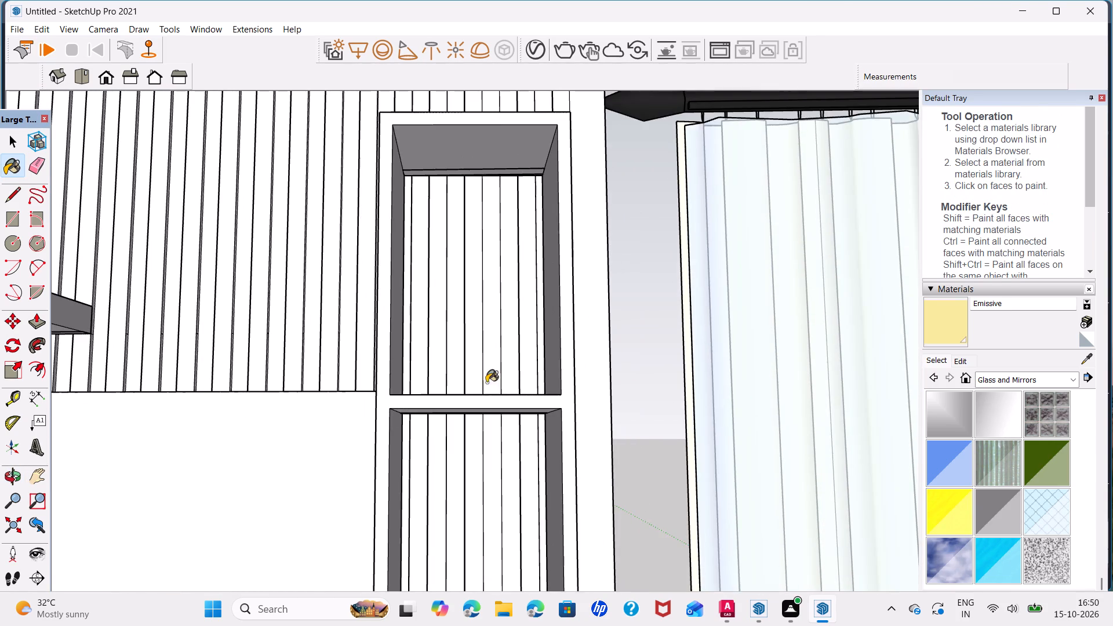
middle_click_drag(486, 394, 496, 314)
left_click(497, 412)
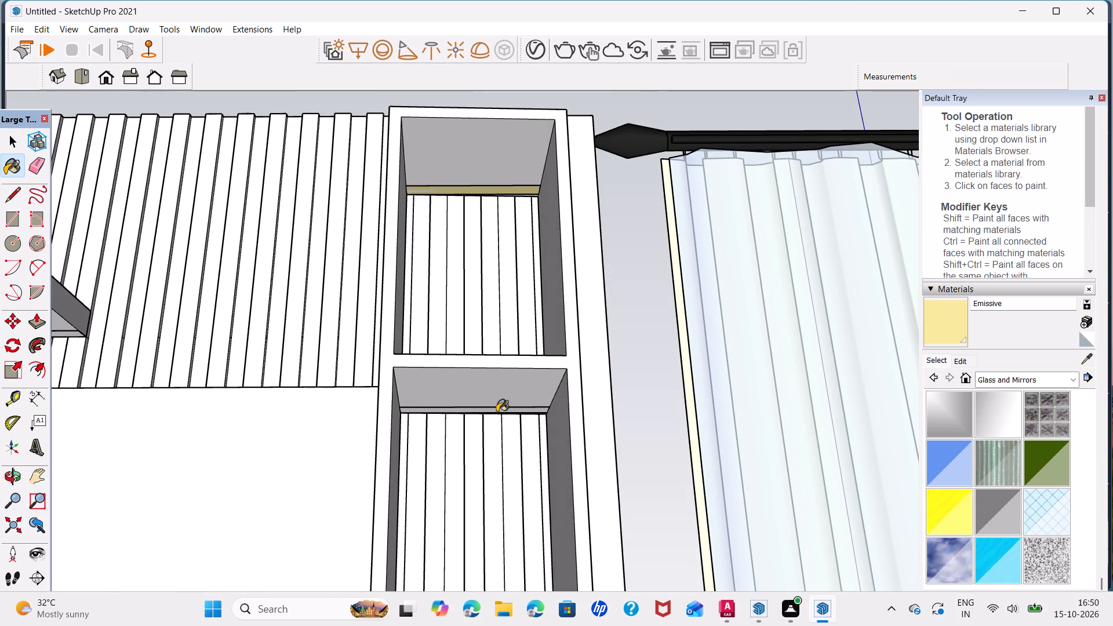
scroll(497, 411, "up", 4)
left_click(496, 410)
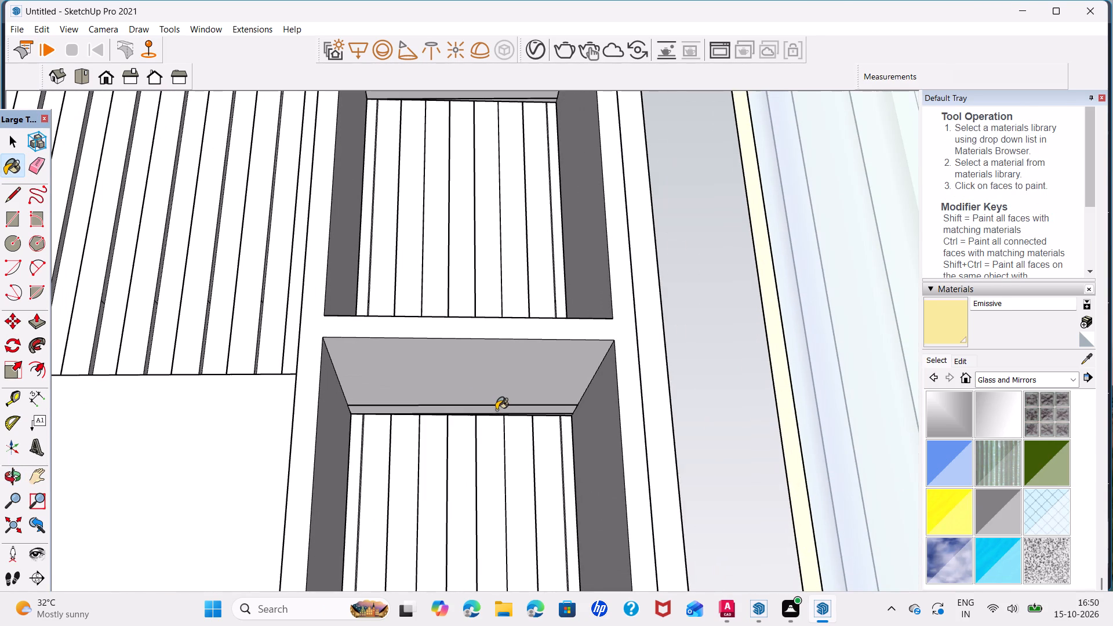
Paint the narrow rear ceiling strips of the tall shelf unit's two lower compartments with the Emissive material.
scroll(503, 415, "down", 7)
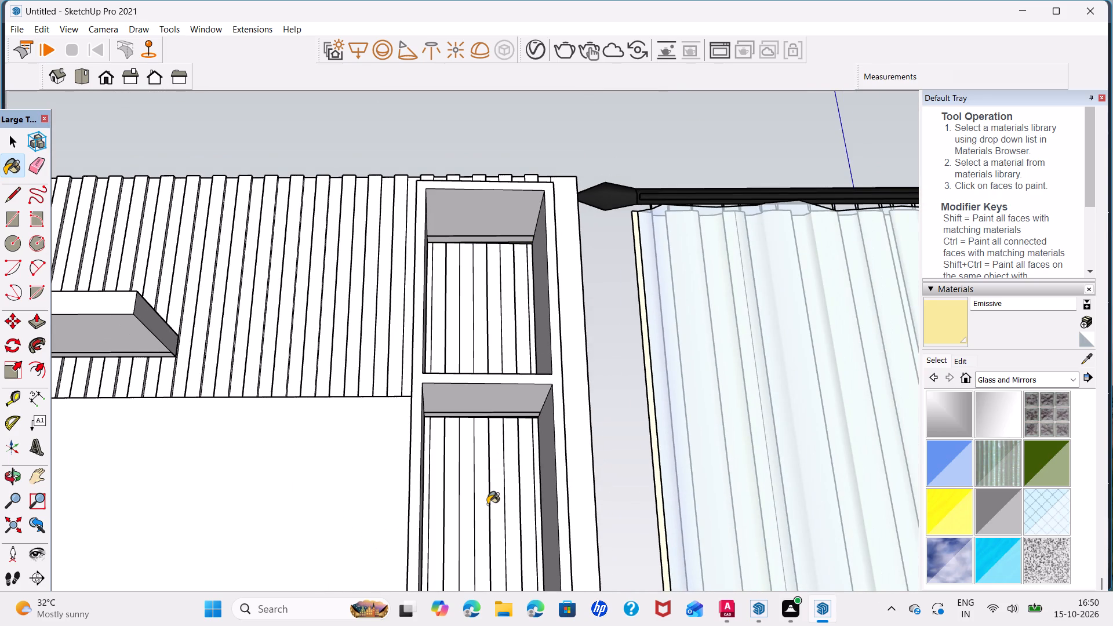
middle_click_drag(488, 504, 479, 306)
scroll(476, 426, "up", 5)
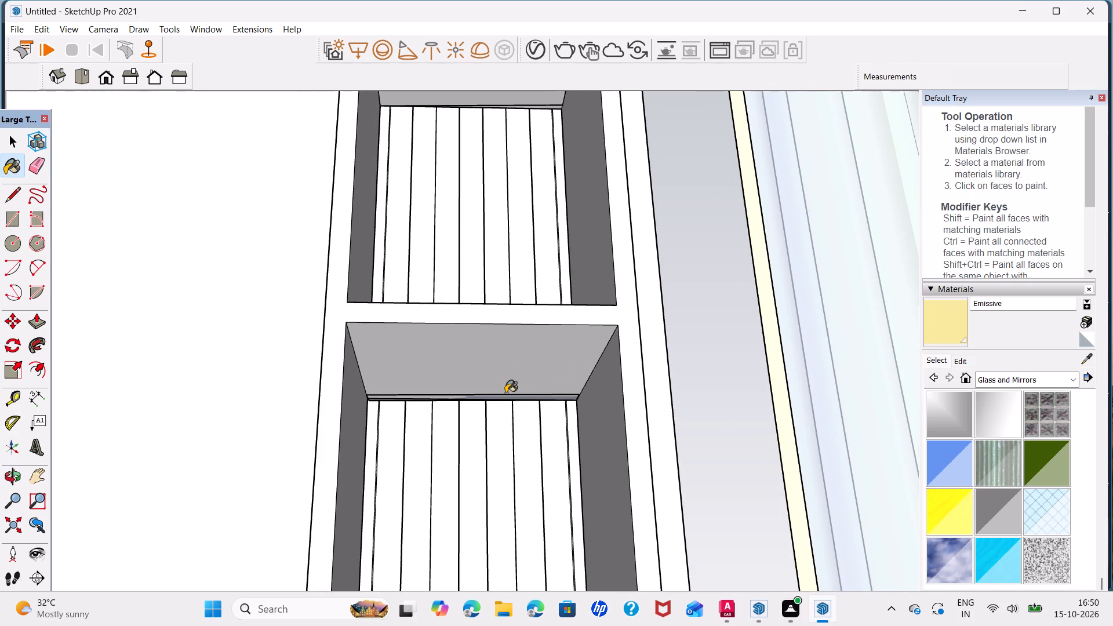
scroll(505, 396, "up", 4)
left_click(505, 396)
scroll(510, 420, "down", 8)
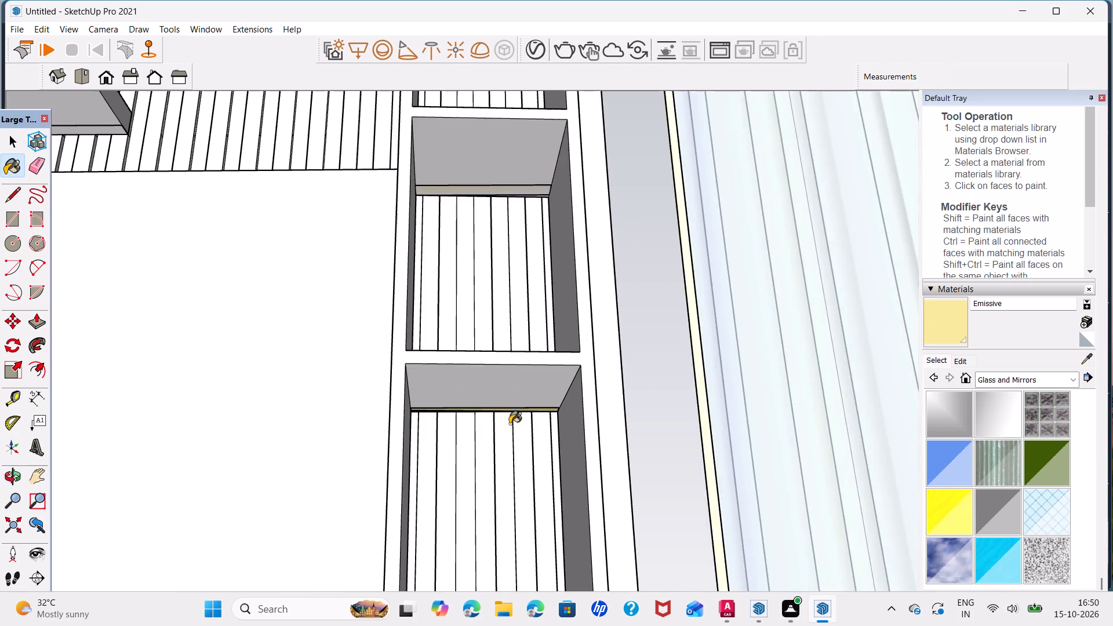
scroll(510, 428, "down", 6)
middle_click_drag(513, 464, 495, 252, "shift")
scroll(477, 355, "up", 7)
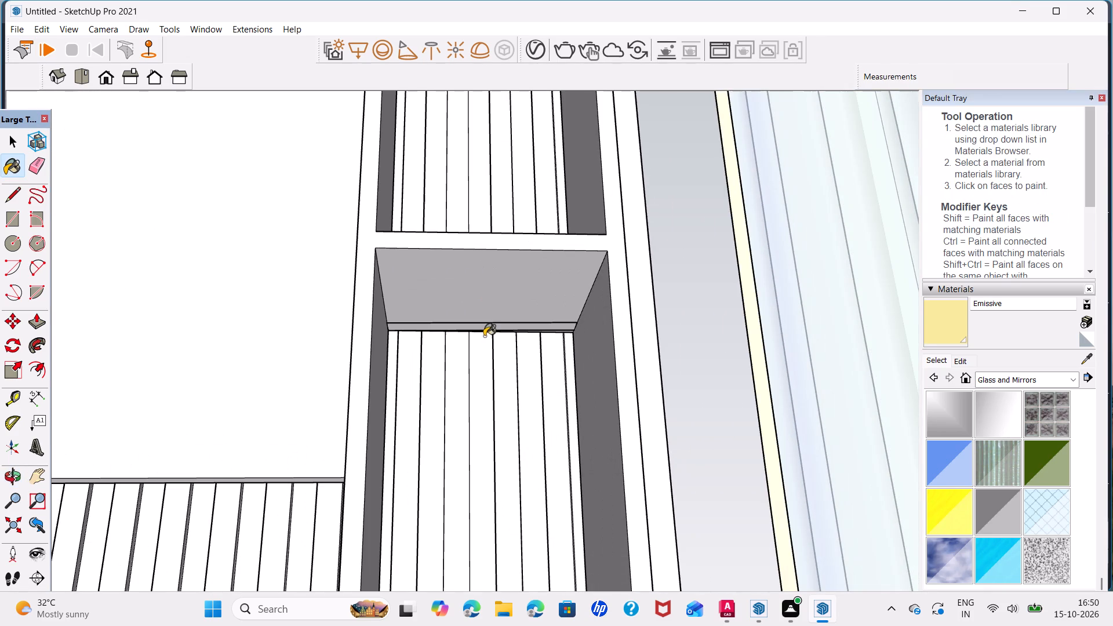
left_click(494, 326)
Paint the narrow strip along the rear underside of the floating wall shelf with the Emissive material.
scroll(432, 345, "down", 5)
middle_click_drag(457, 356, 458, 443)
scroll(339, 272, "down", 13)
middle_click_drag(339, 242, 361, 336)
middle_click_drag(324, 285, 614, 446, "shift")
scroll(479, 312, "up", 6)
middle_click_drag(504, 347, 501, 340)
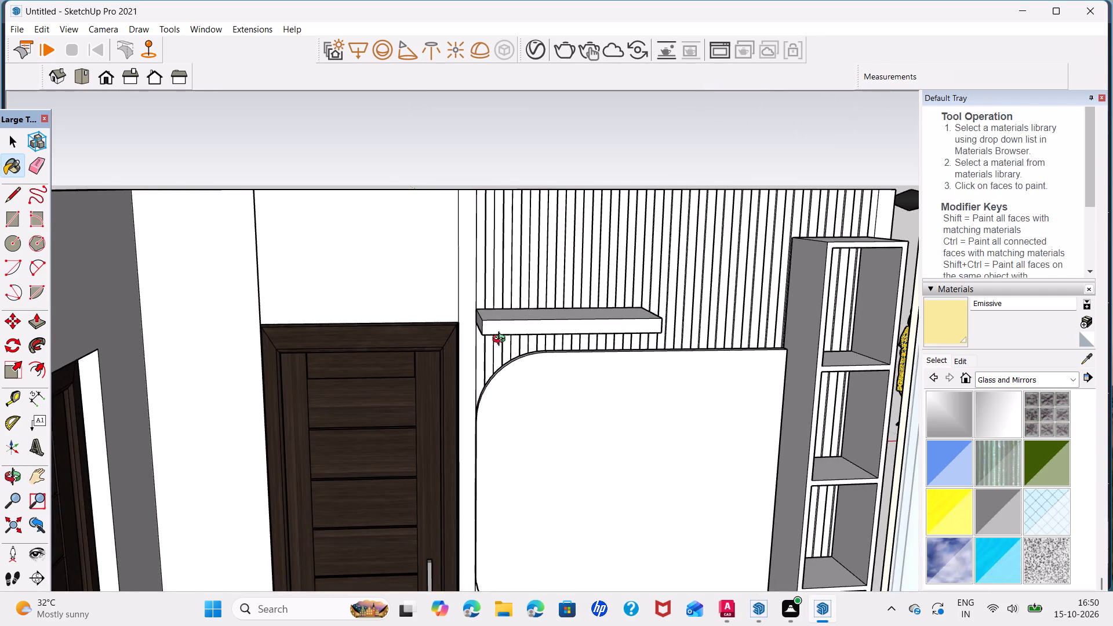
middle_click_drag(501, 340, 483, 217)
scroll(514, 310, "up", 5)
middle_click_drag(541, 349, 533, 289)
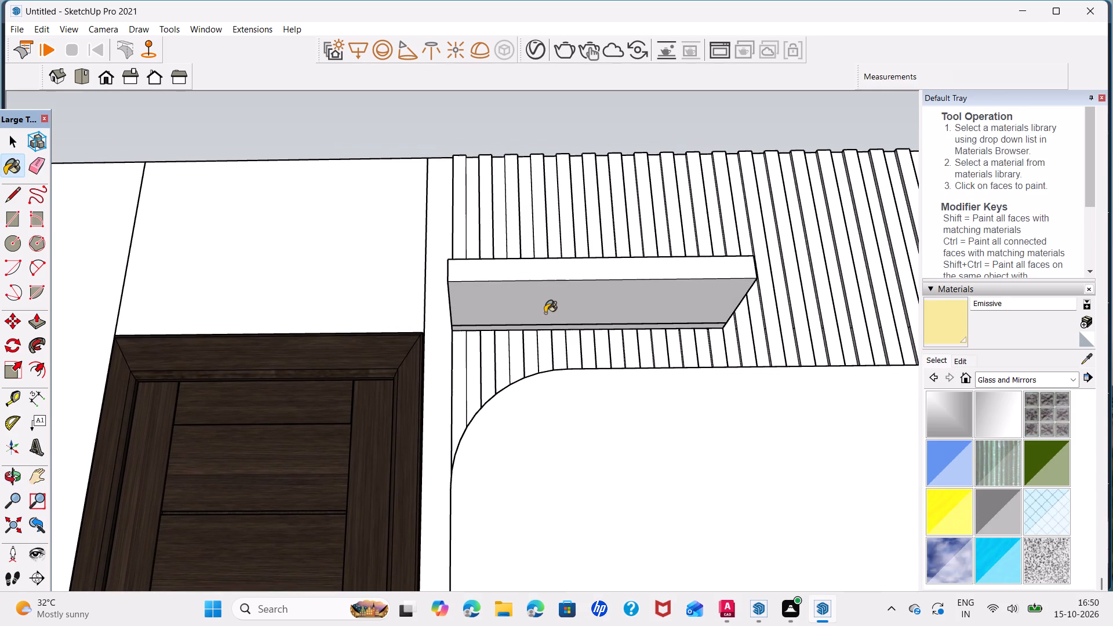
left_click(550, 328)
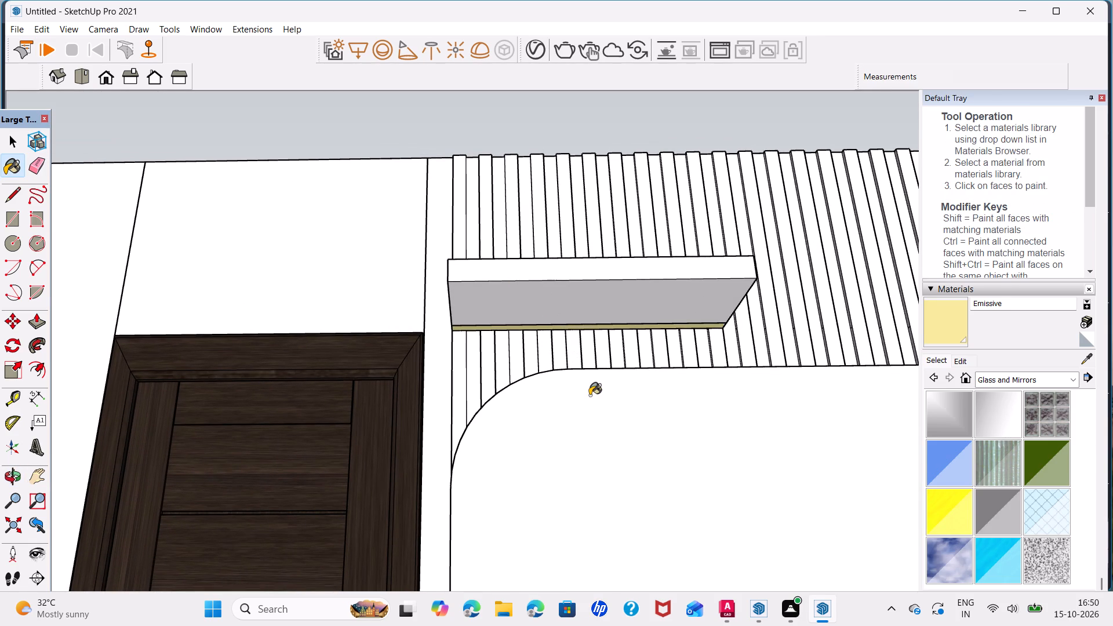
Open the rounded TV back panel for editing and paint its top edge and upper rounded corner edge with Emissive.
scroll(590, 395, "down", 5)
key("space")
middle_click_drag(594, 412, 596, 574)
triple_click(623, 463)
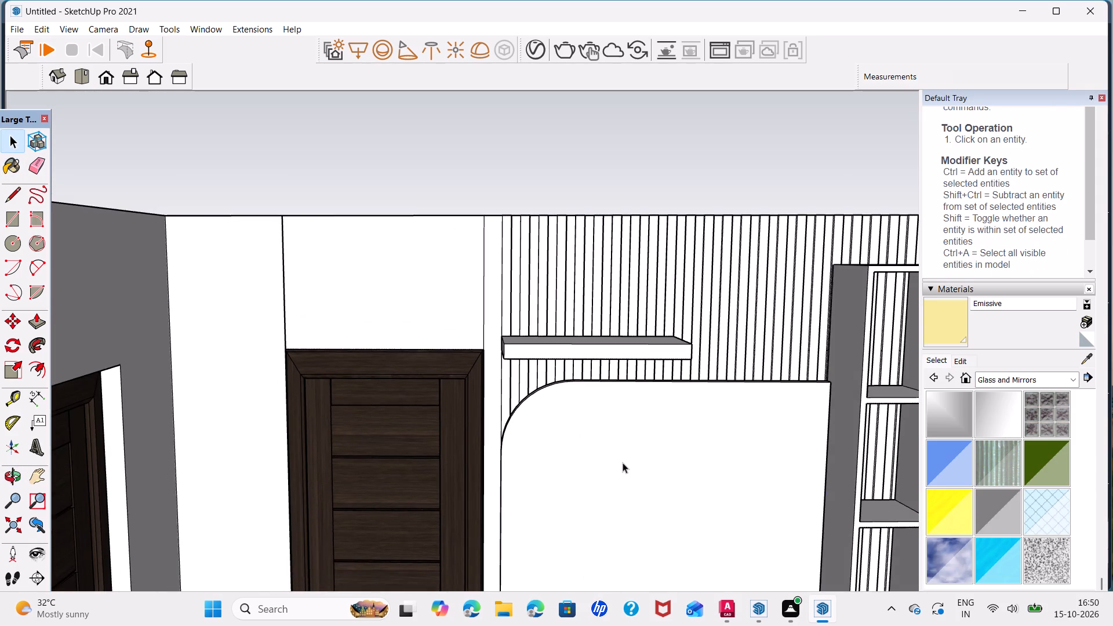
scroll(616, 389, "up", 5)
middle_click_drag(616, 389, 616, 461)
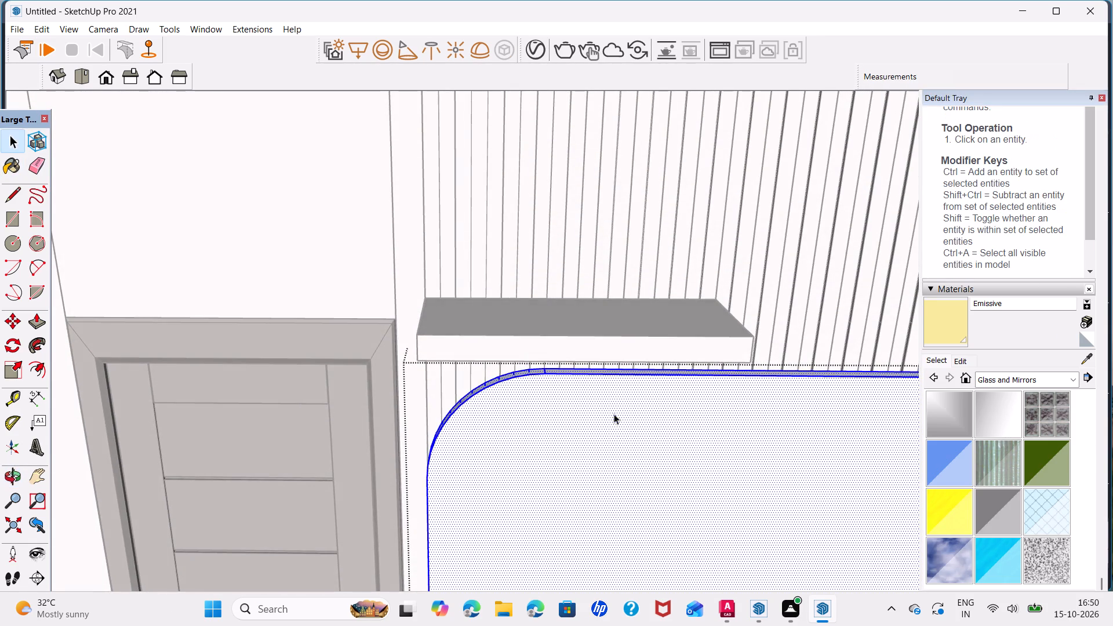
scroll(647, 376, "up", 5)
left_click(658, 367)
left_click(664, 371)
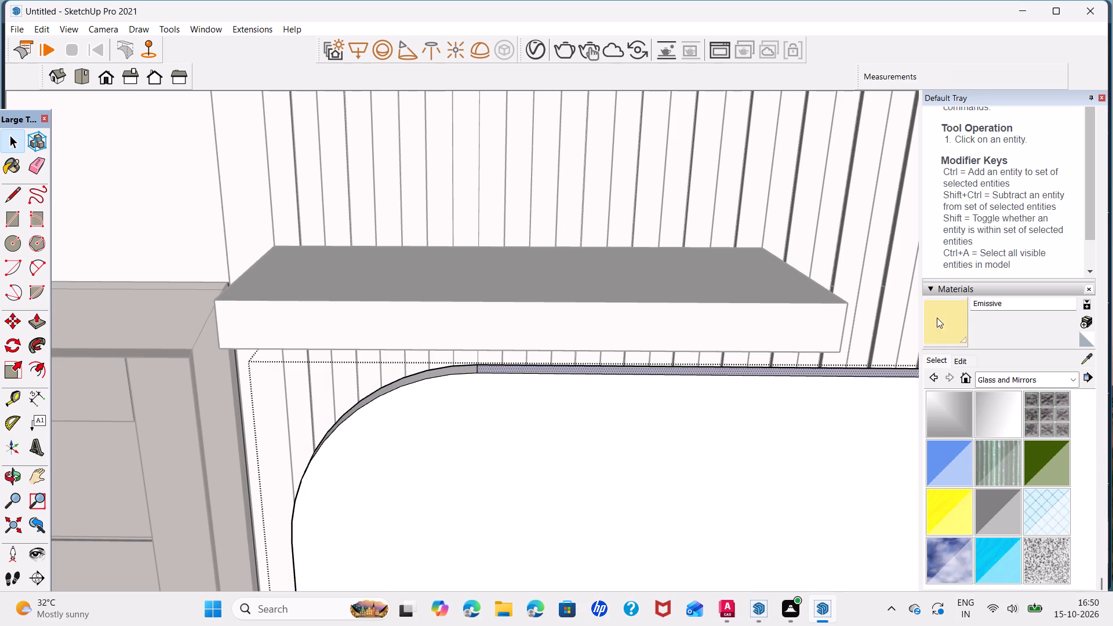
left_click(947, 321)
left_click(683, 372)
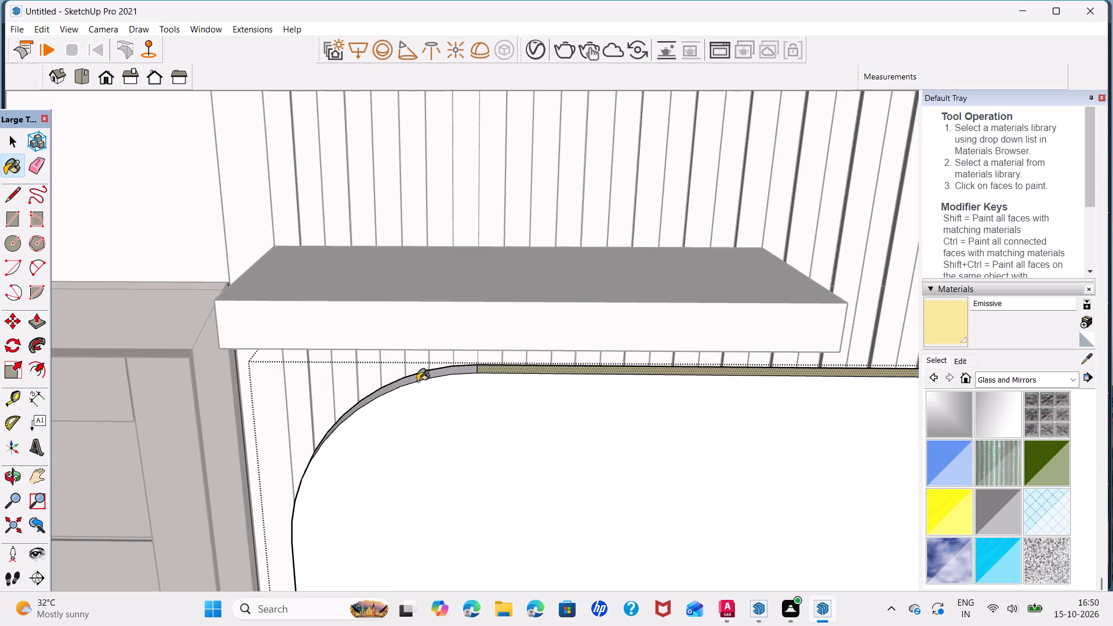
left_click(417, 375)
Paint the TV back panel's vertical edge on the door side with the Emissive material.
scroll(419, 407, "down", 4)
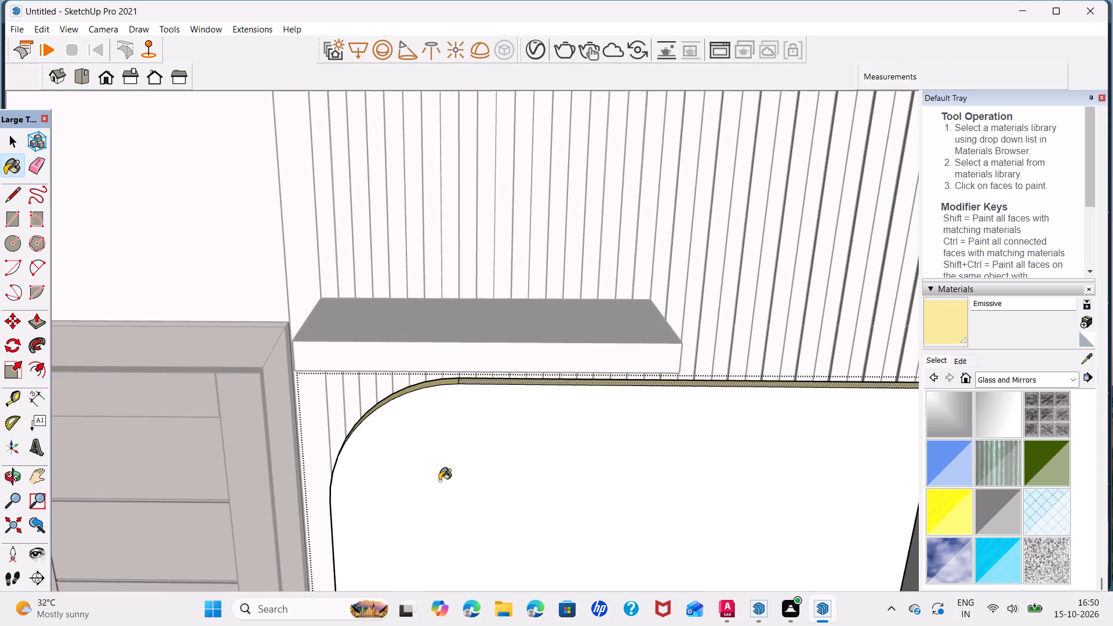
middle_click_drag(439, 481, 497, 332)
middle_click_drag(399, 449, 507, 409)
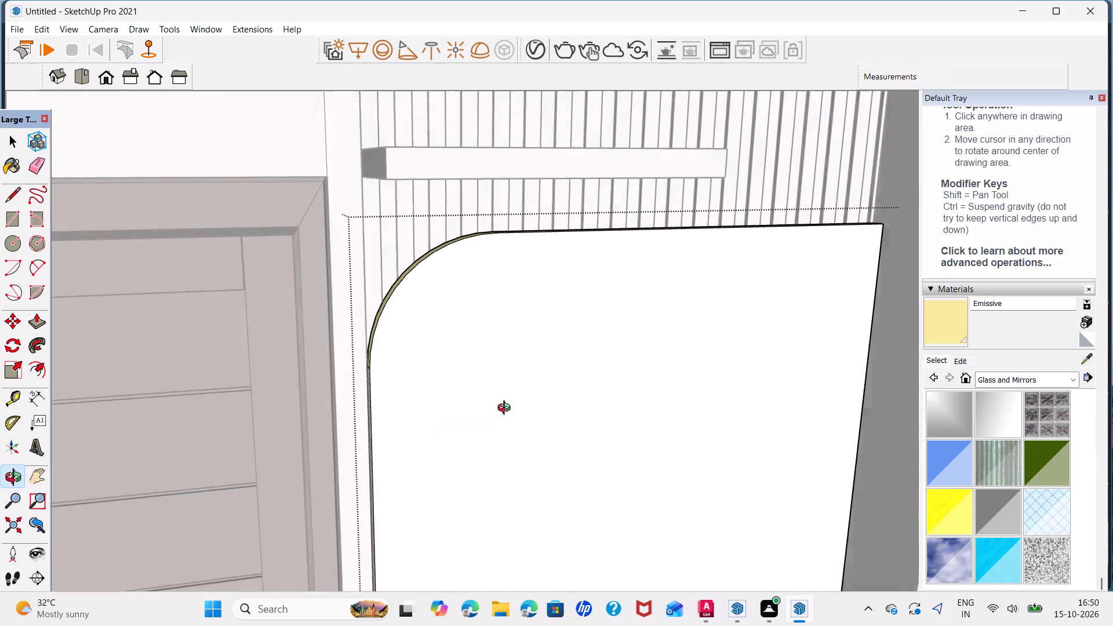
middle_click_drag(507, 409, 525, 407)
left_click(365, 456)
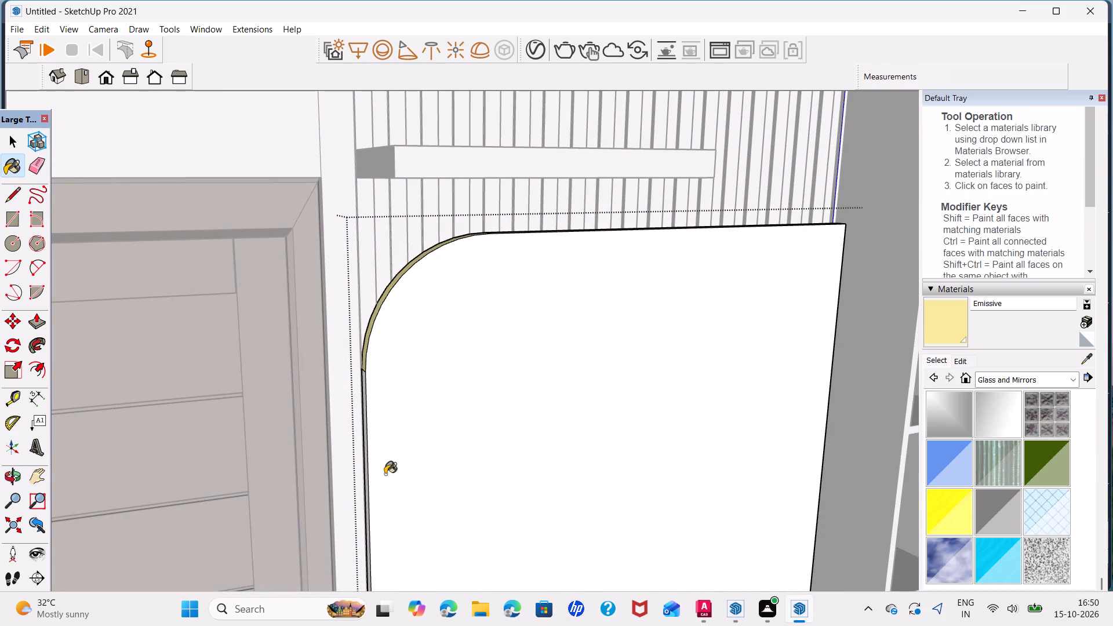
scroll(383, 457, "up", 6)
left_click(353, 457)
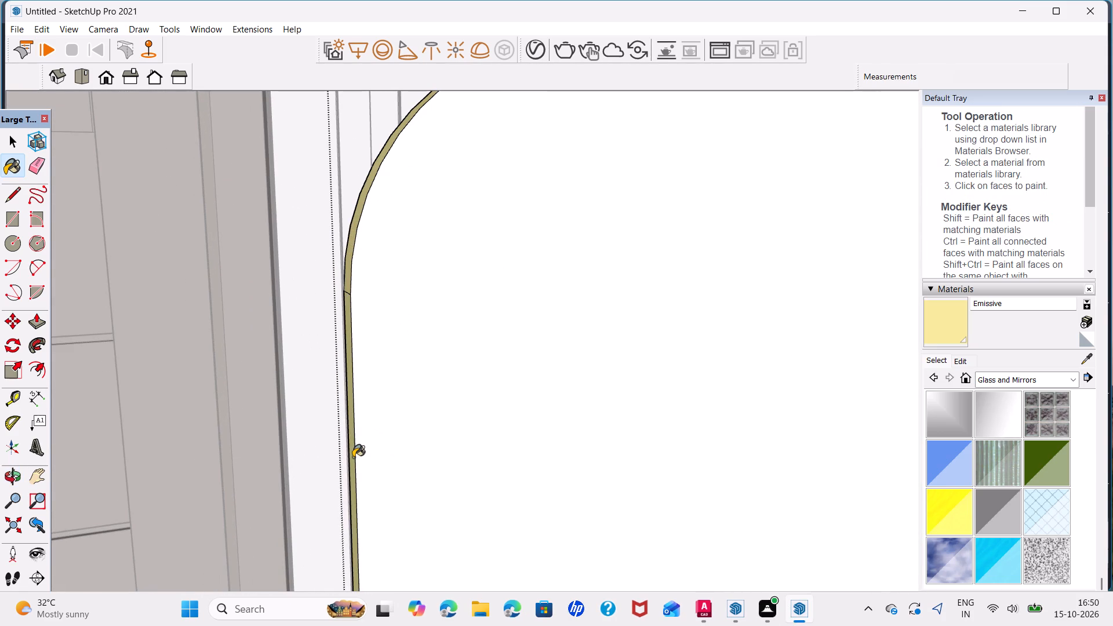
Paint the TV back panel's lower rounded corner edge and bottom edge with the Emissive material.
scroll(427, 449, "down", 12)
middle_click_drag(537, 462, 454, 315, "shift")
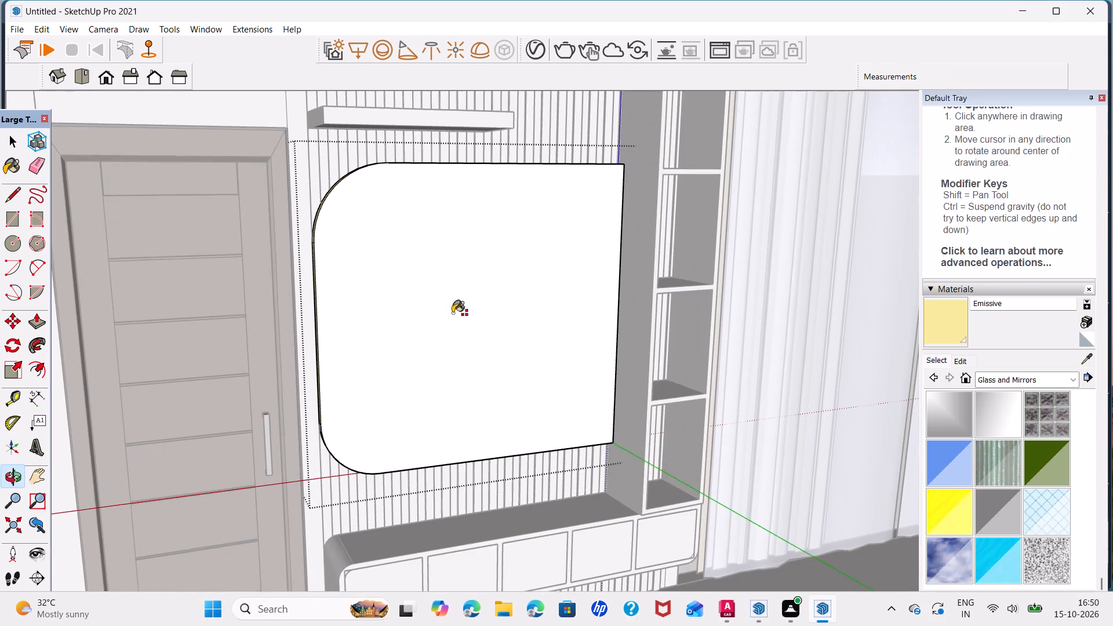
middle_click_drag(383, 534, 456, 352)
scroll(355, 434, "up", 3)
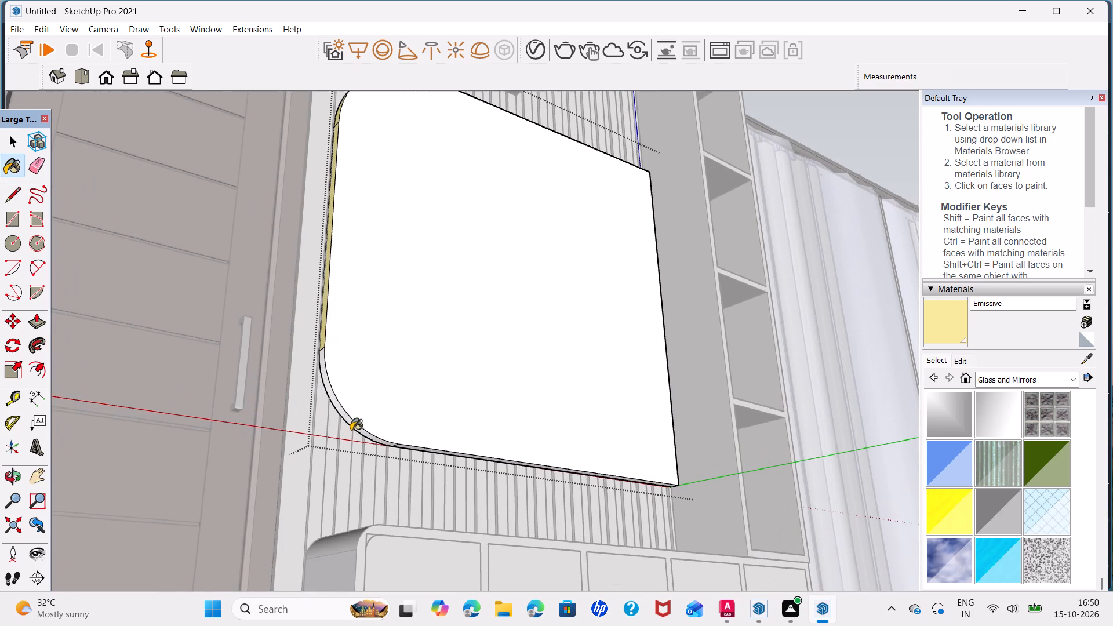
left_click(339, 412)
left_click(351, 424)
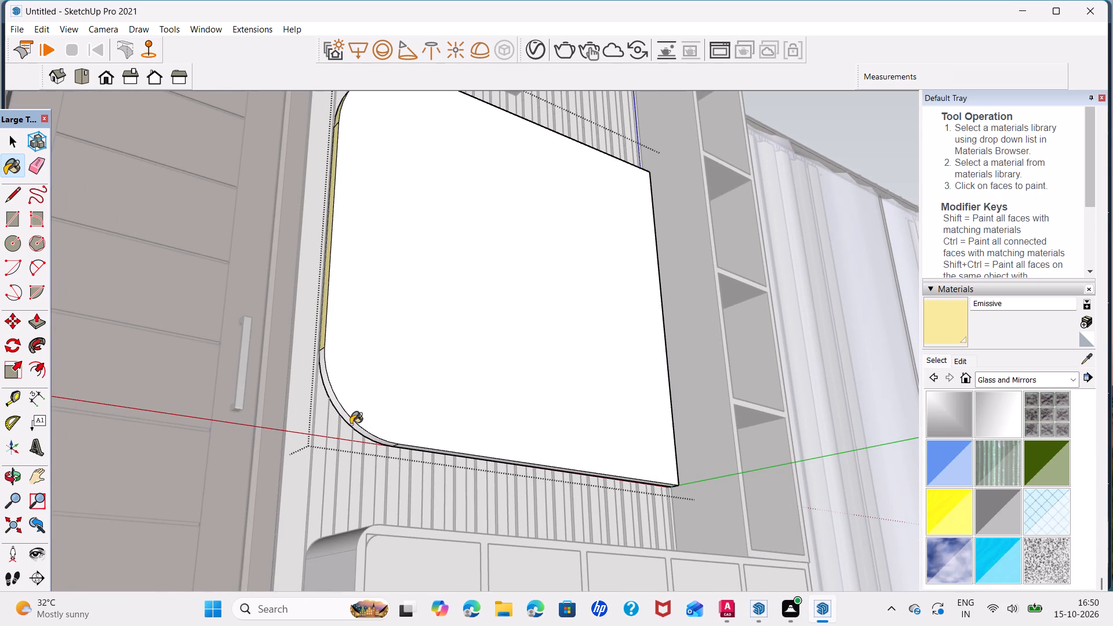
left_click(355, 425)
scroll(354, 425, "up", 4)
middle_click_drag(492, 449, 457, 403)
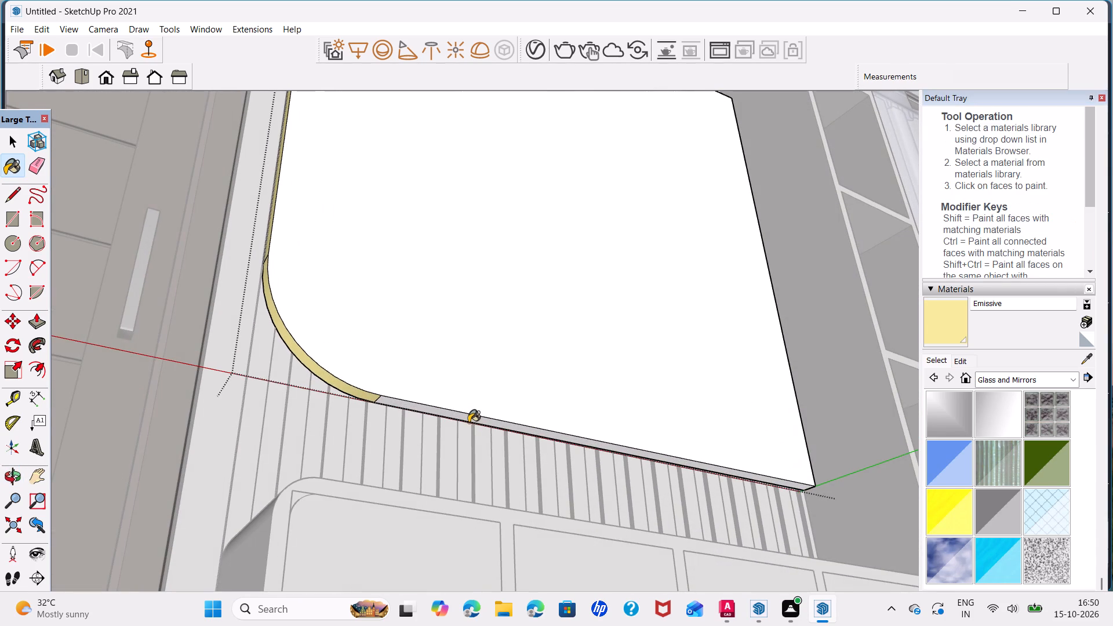
left_click(465, 418)
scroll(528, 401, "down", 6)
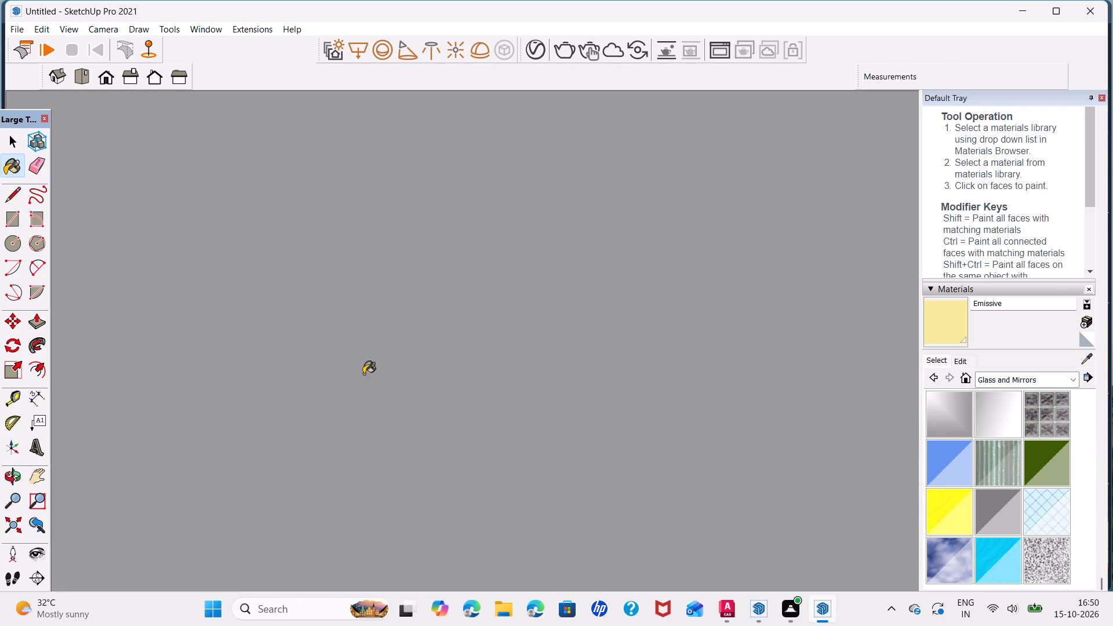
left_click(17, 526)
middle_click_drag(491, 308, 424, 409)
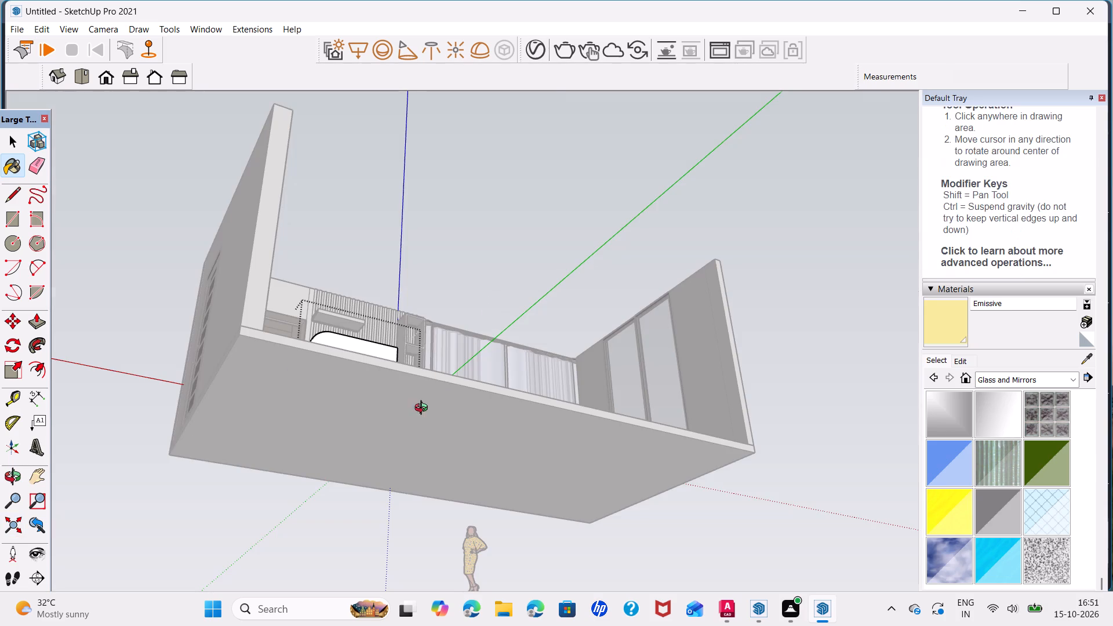
Finish editing the rounded TV back panel group and return to the whole room model.
middle_click_drag(424, 409, 341, 493)
scroll(421, 372, "up", 15)
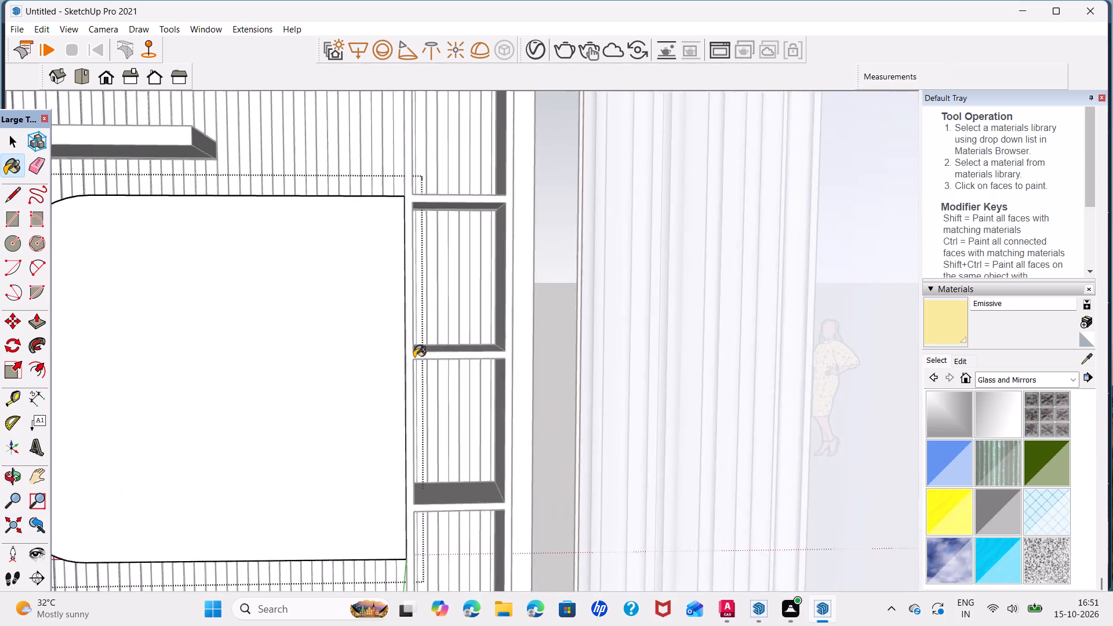
scroll(414, 357, "up", 15)
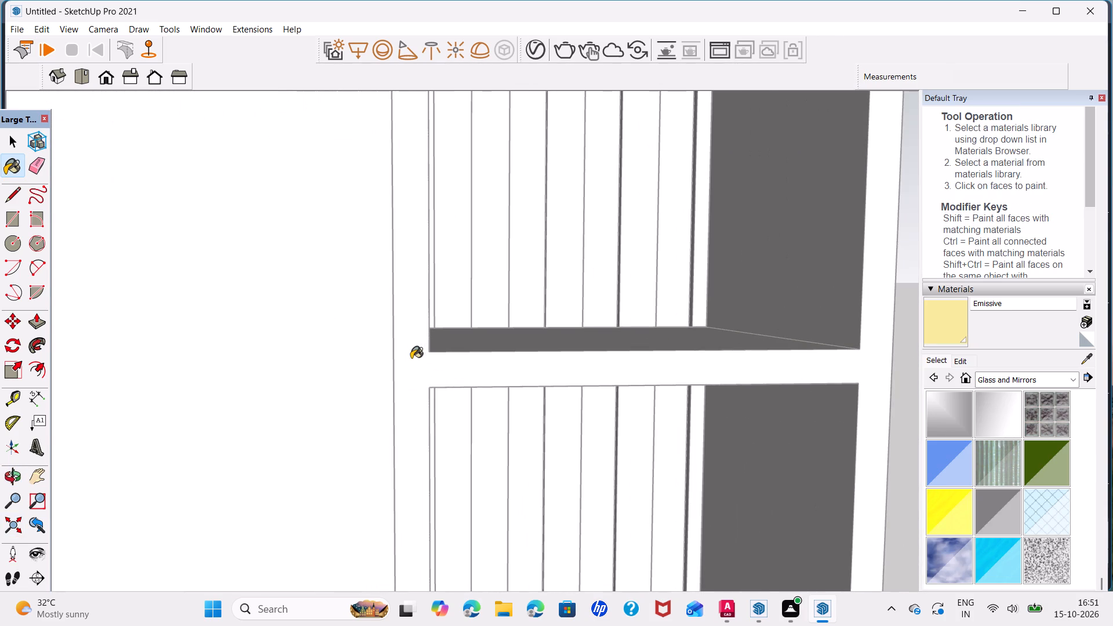
key("space")
scroll(409, 423, "down", 15)
left_click(682, 356)
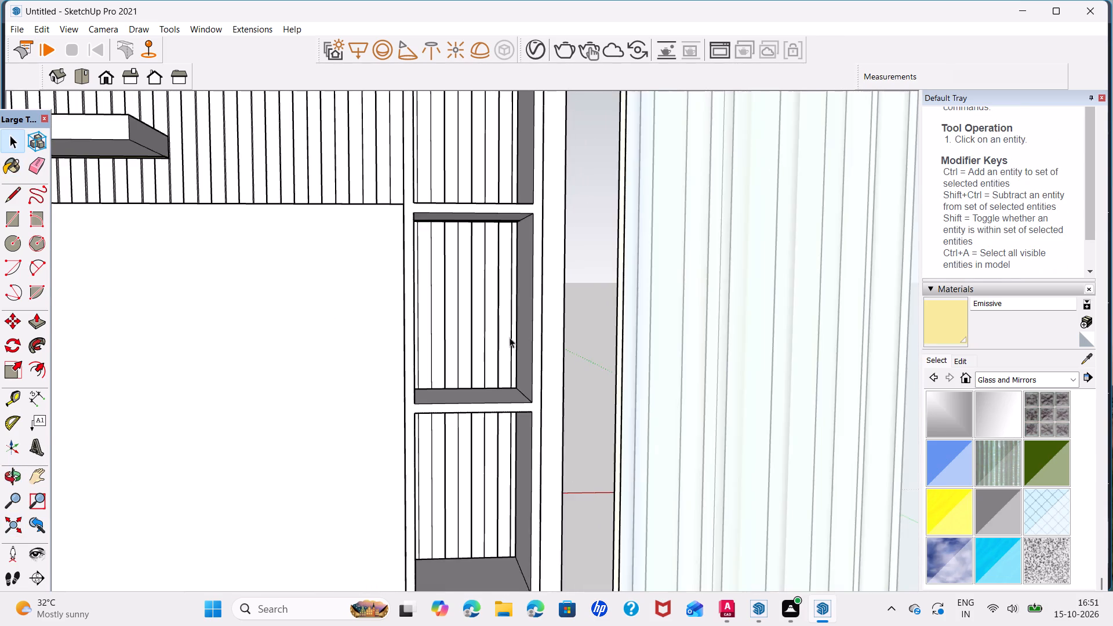
Draw rectangles, about 12.5 by 20 inches each, over the four openings of the tall shelf tower beside the TV panel.
scroll(511, 336, "down", 11)
middle_click_drag(338, 398, 348, 396)
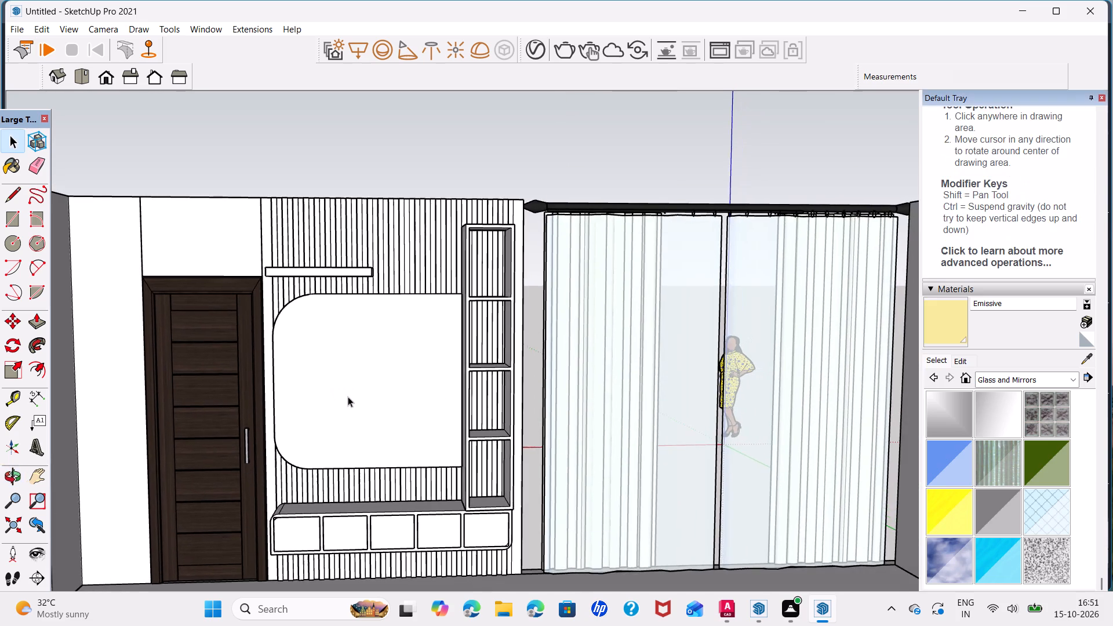
scroll(350, 399, "down", 2)
middle_click_drag(362, 400, 343, 403)
middle_click_drag(343, 403, 344, 425)
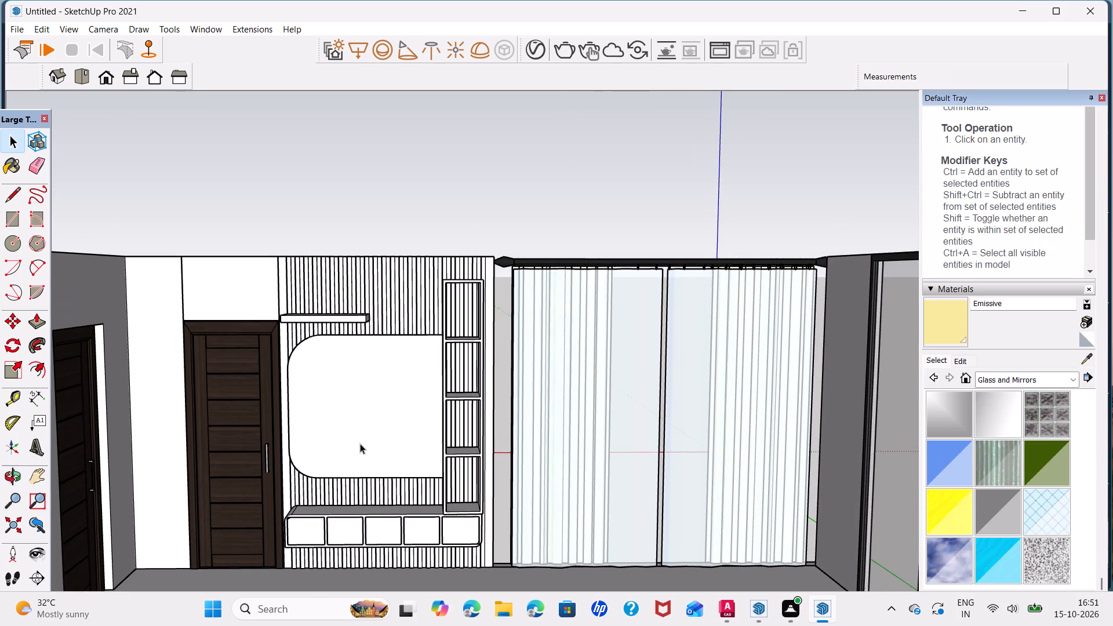
scroll(361, 444, "down", 3)
middle_click_drag(365, 449, 362, 402)
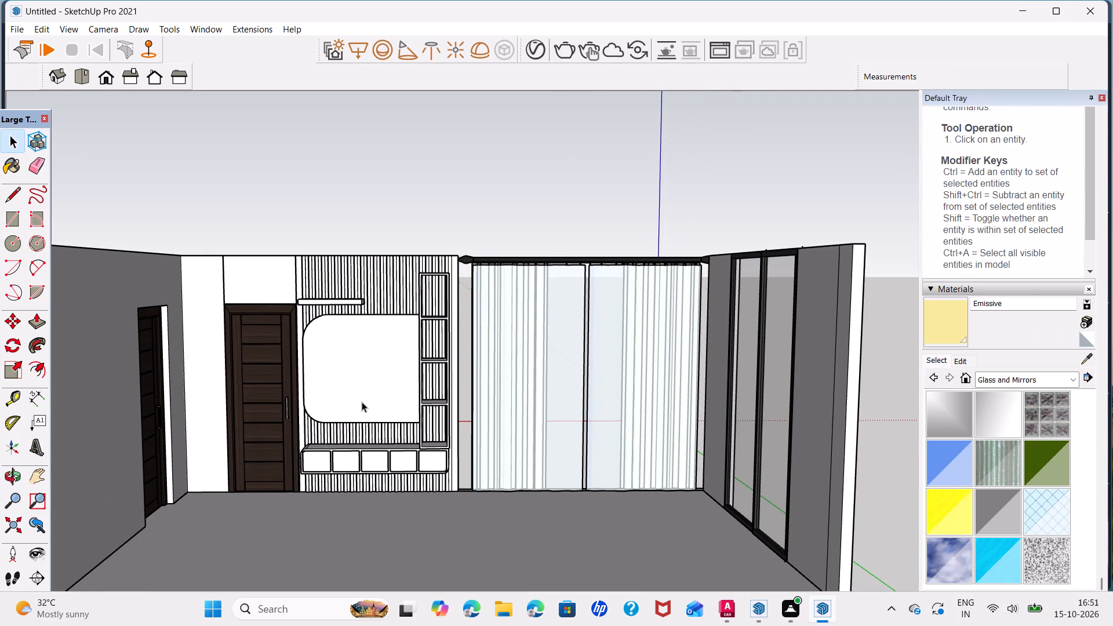
scroll(420, 282, "up", 3)
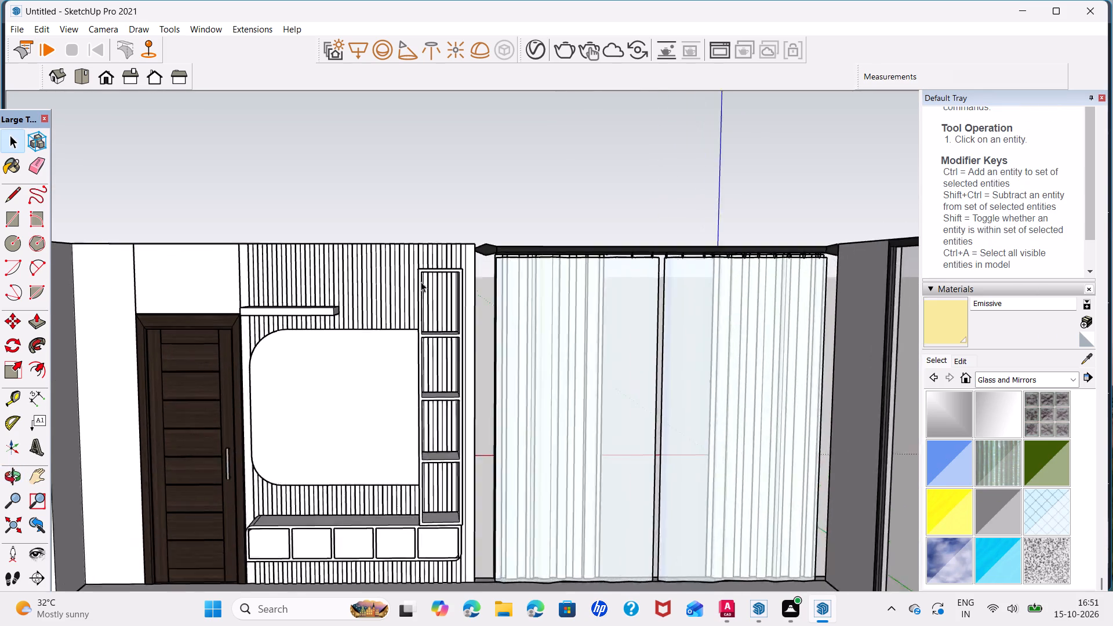
scroll(421, 282, "up", 2)
key("r")
left_click(424, 268)
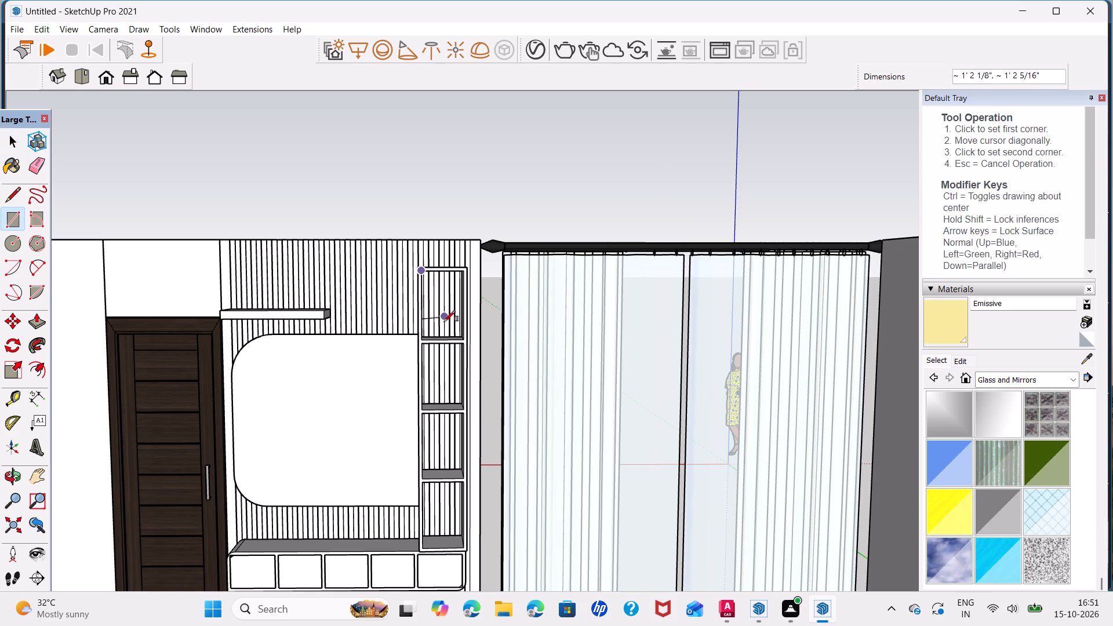
left_click(461, 340)
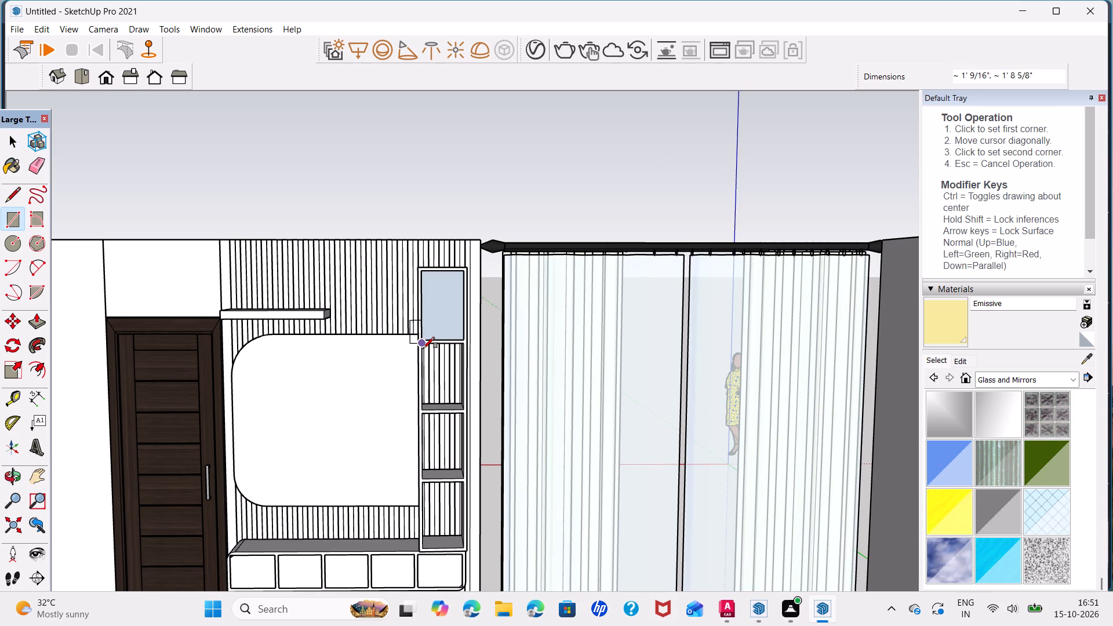
left_click(423, 348)
left_click(463, 409)
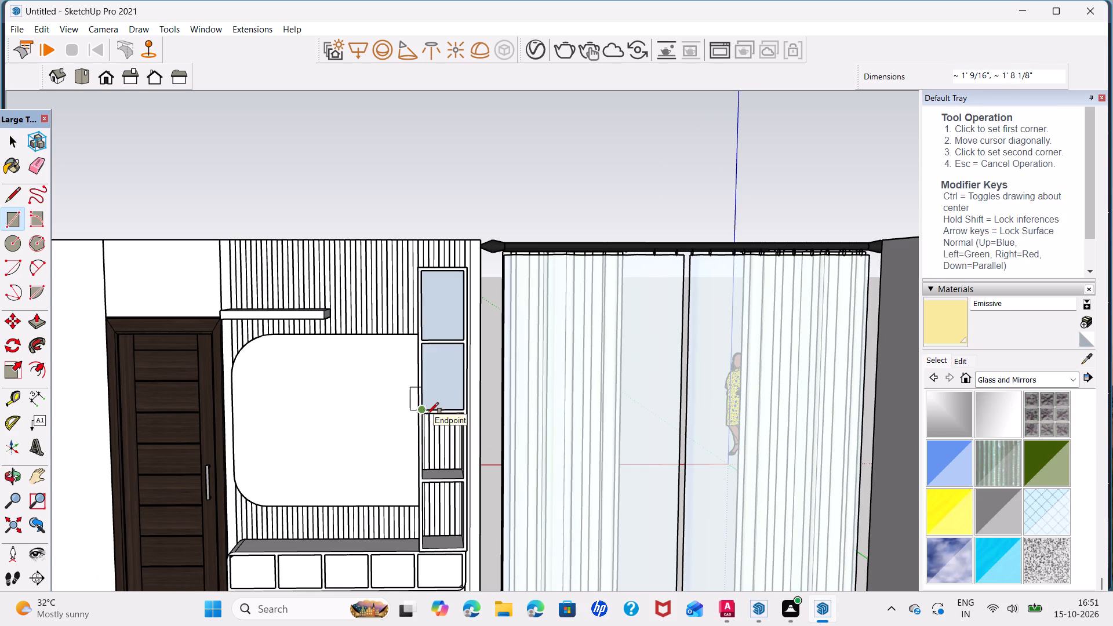
left_click(423, 418)
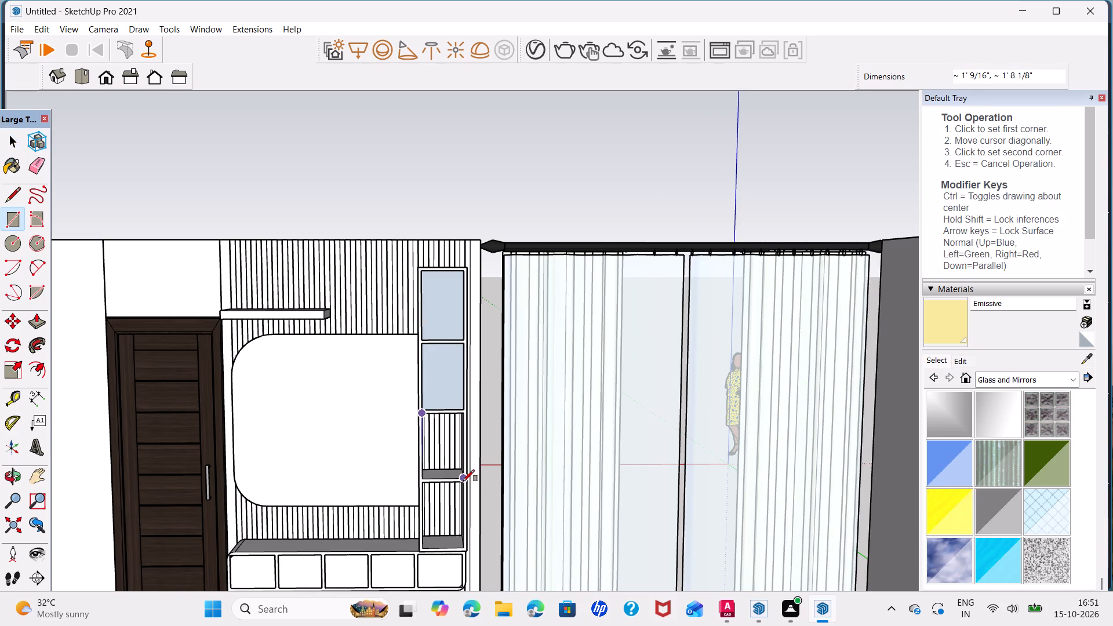
left_click(463, 481)
left_click(423, 485)
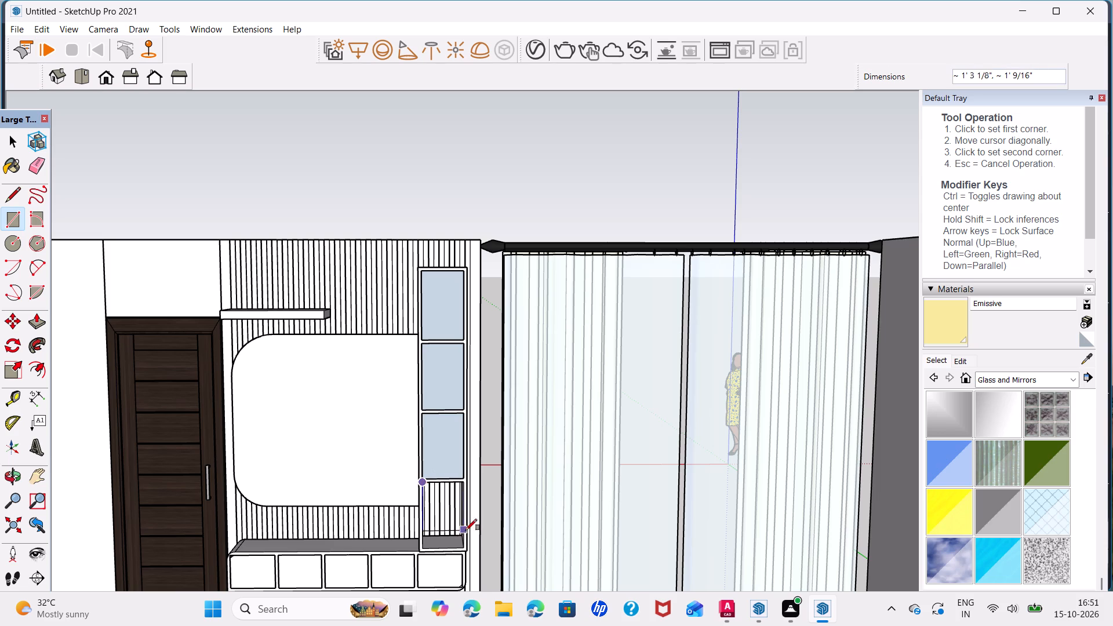
left_click(463, 545)
key("space")
Reverse the four new faces covering the shelf tower openings so their front sides face the room.
right_click(446, 528)
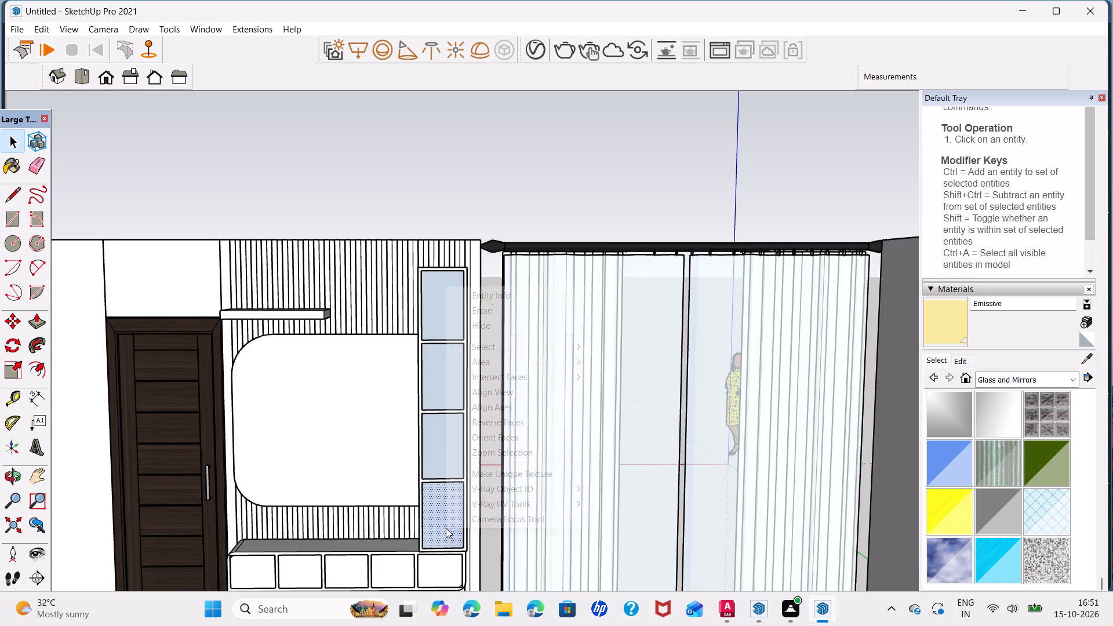
left_click(512, 419)
right_click(410, 461)
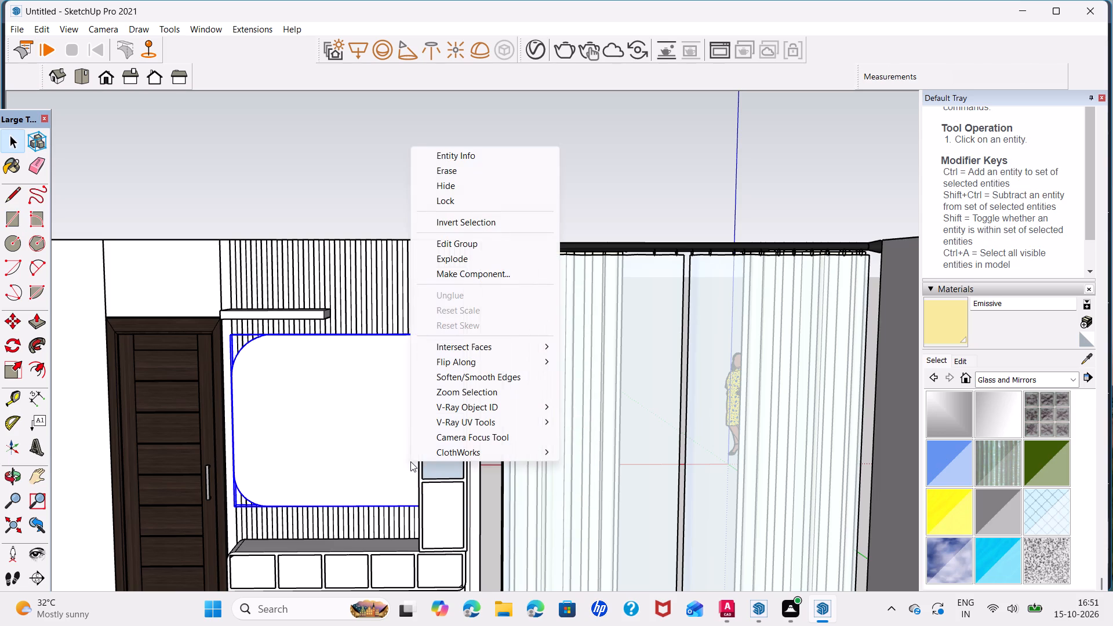
right_click(446, 460)
right_click(444, 474)
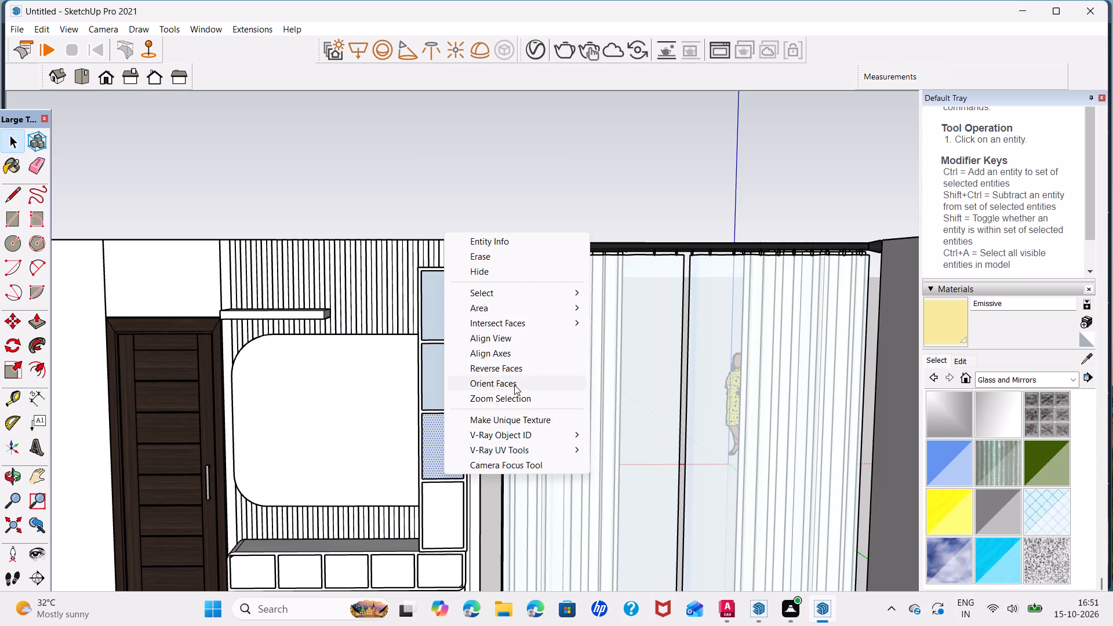
left_click(517, 373)
right_click(462, 380)
right_click(425, 381)
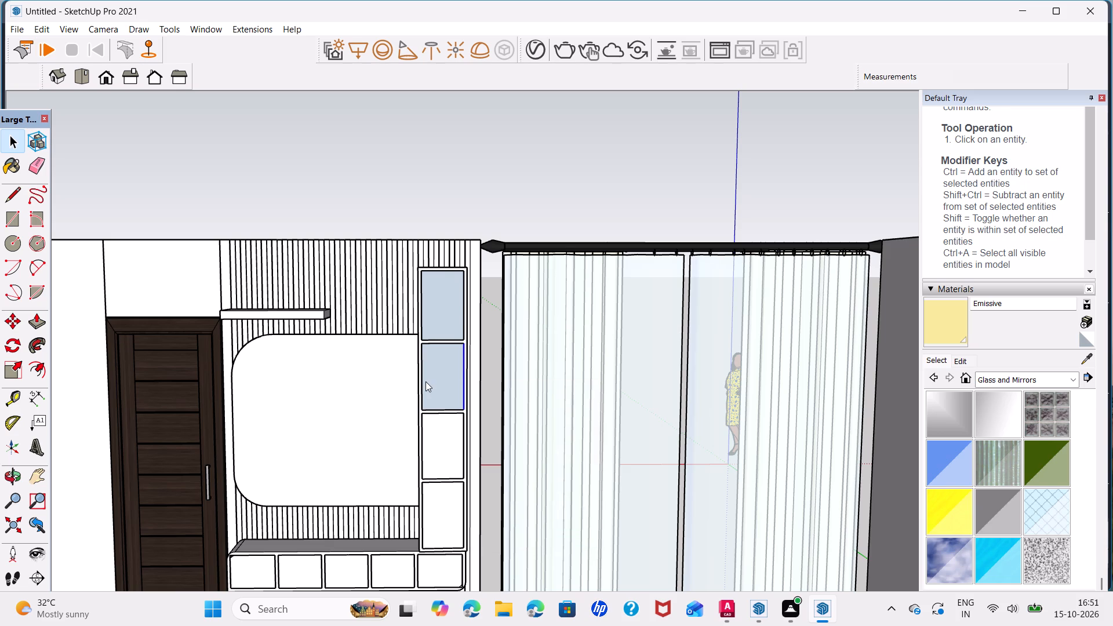
left_click(514, 278)
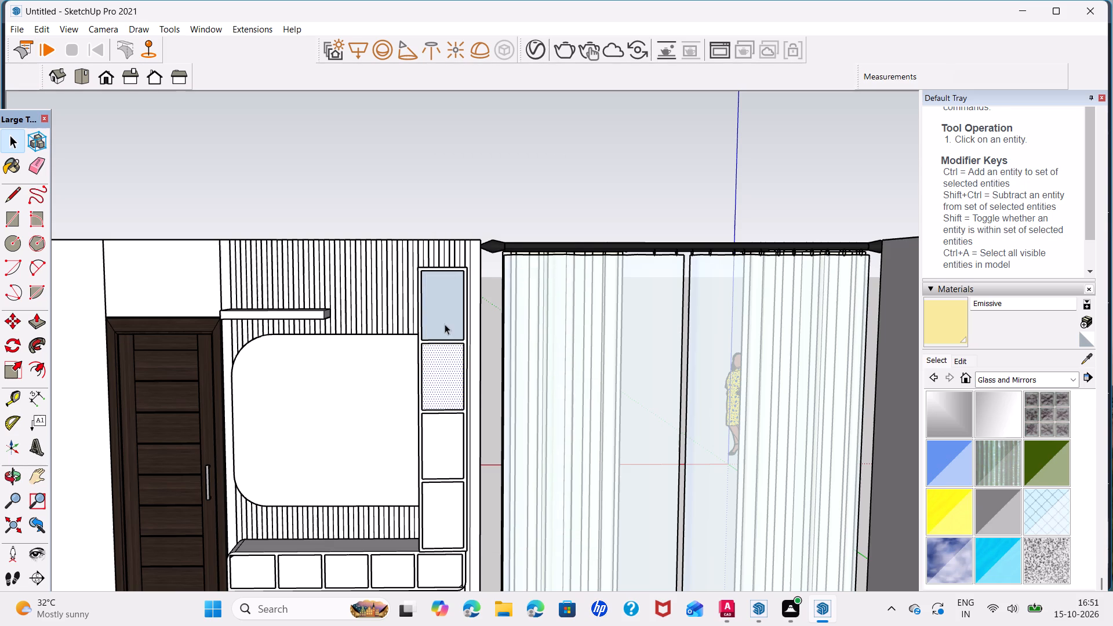
right_click(445, 324)
left_click(489, 461)
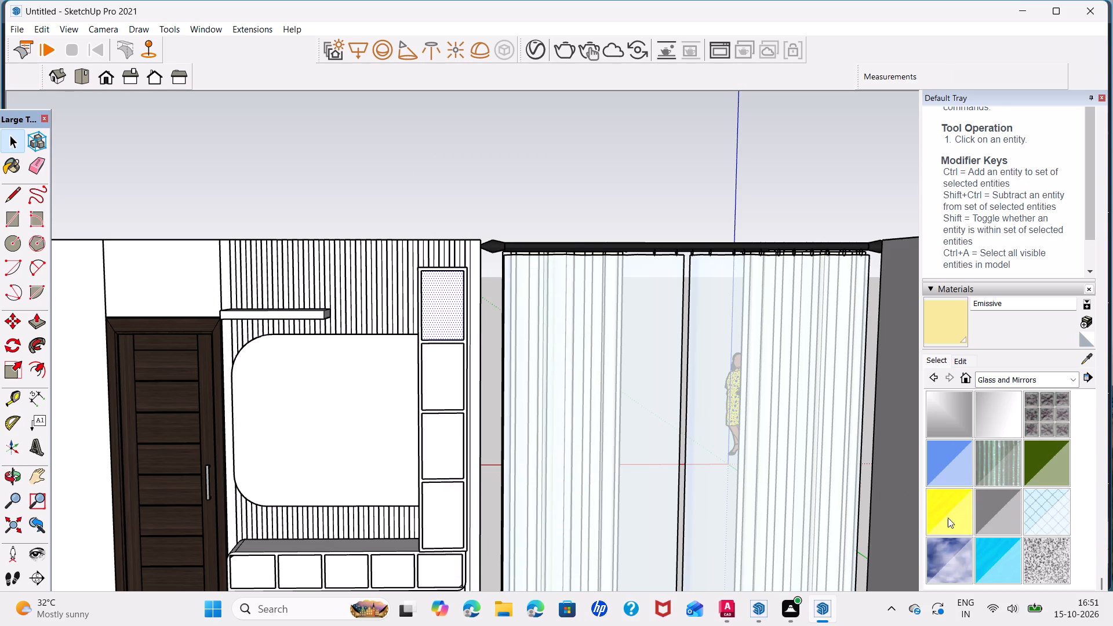
Paint the four shelf tower faces with Translucent Glass Sky Reflection from the Glass and Mirrors materials.
left_click(948, 556)
left_click(434, 307)
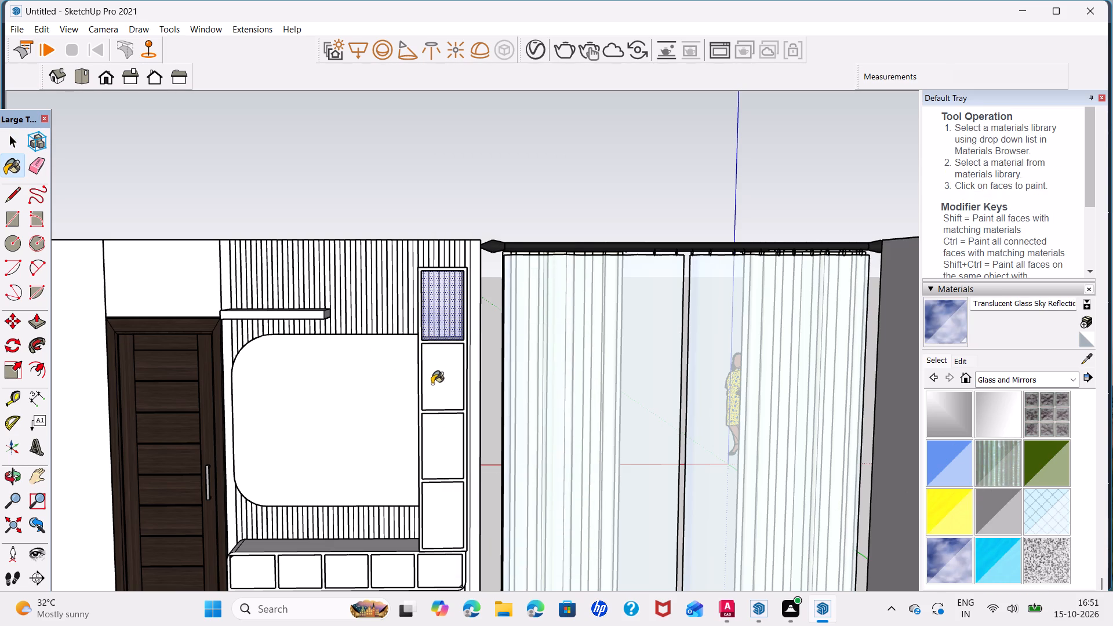
left_click(432, 384)
left_click(449, 442)
left_click(445, 524)
Paint the five front faces of the low TV cabinet with the Translucent Glass Sky Reflection material.
left_click(450, 573)
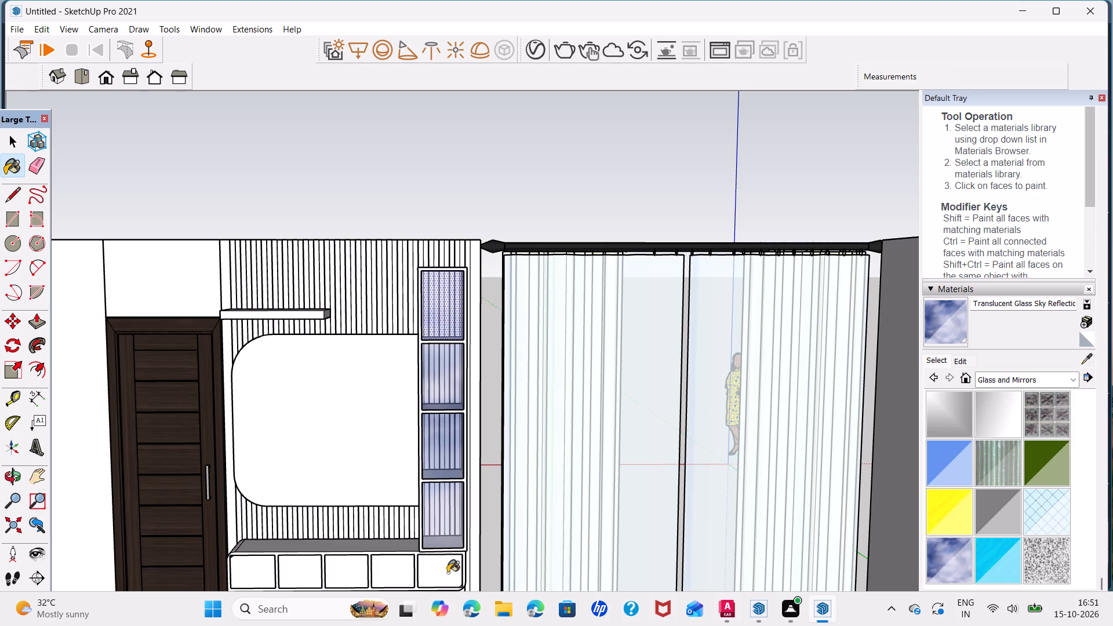
left_click(406, 573)
left_click(343, 579)
left_click(298, 574)
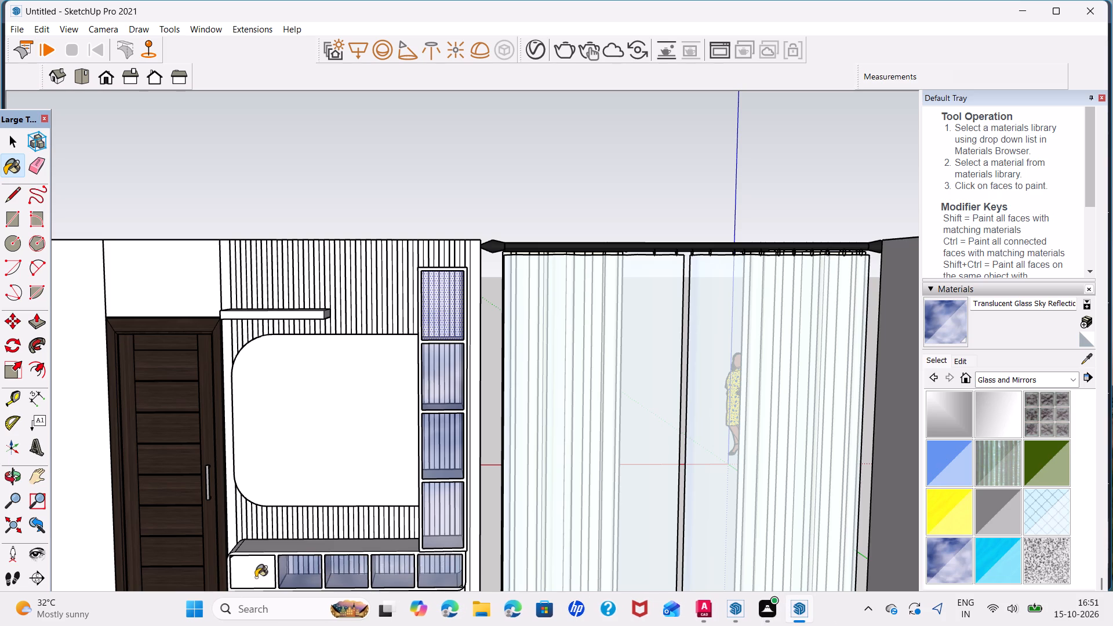
left_click(254, 577)
key("space")
Examine the TV wall and its glass-fronted shelves and cabinet from several angles.
scroll(400, 516, "down", 3)
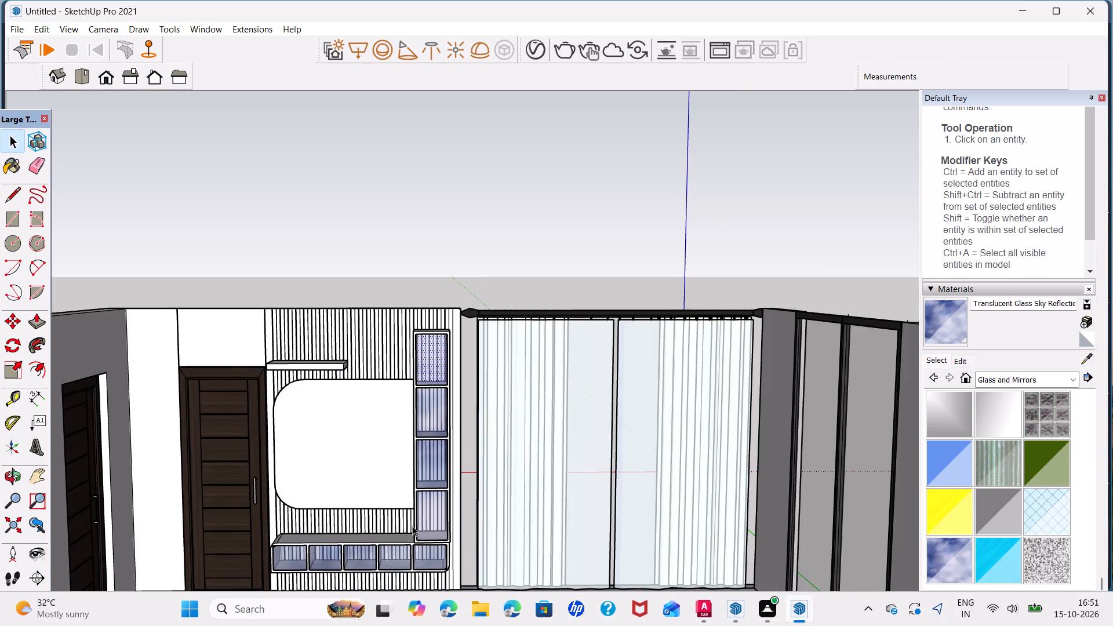
middle_click_drag(412, 526, 419, 455)
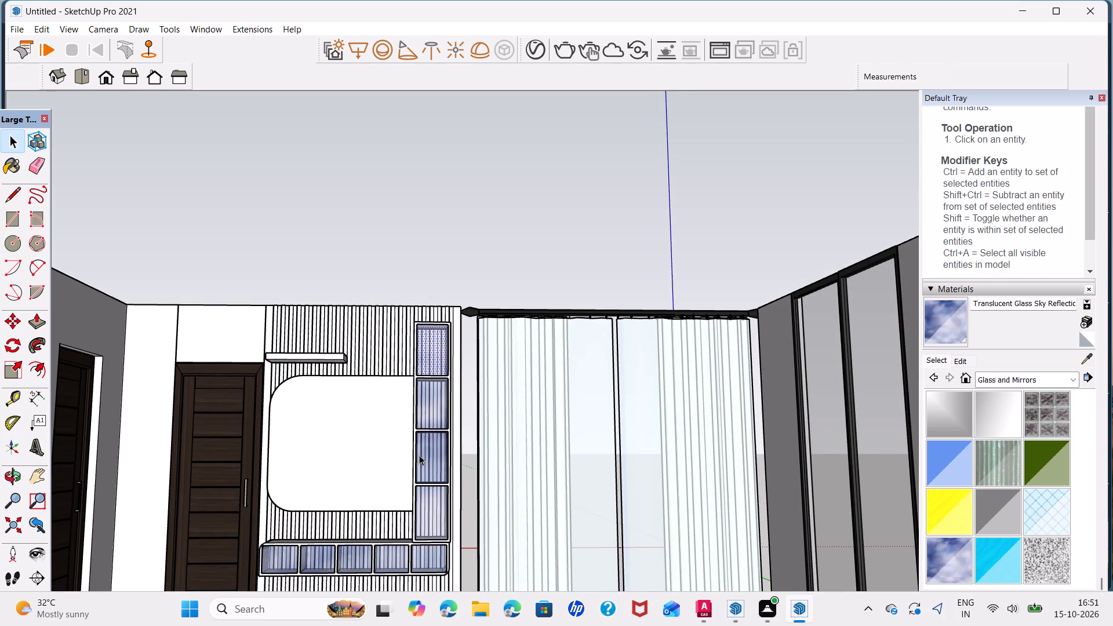
scroll(461, 561, "up", 5)
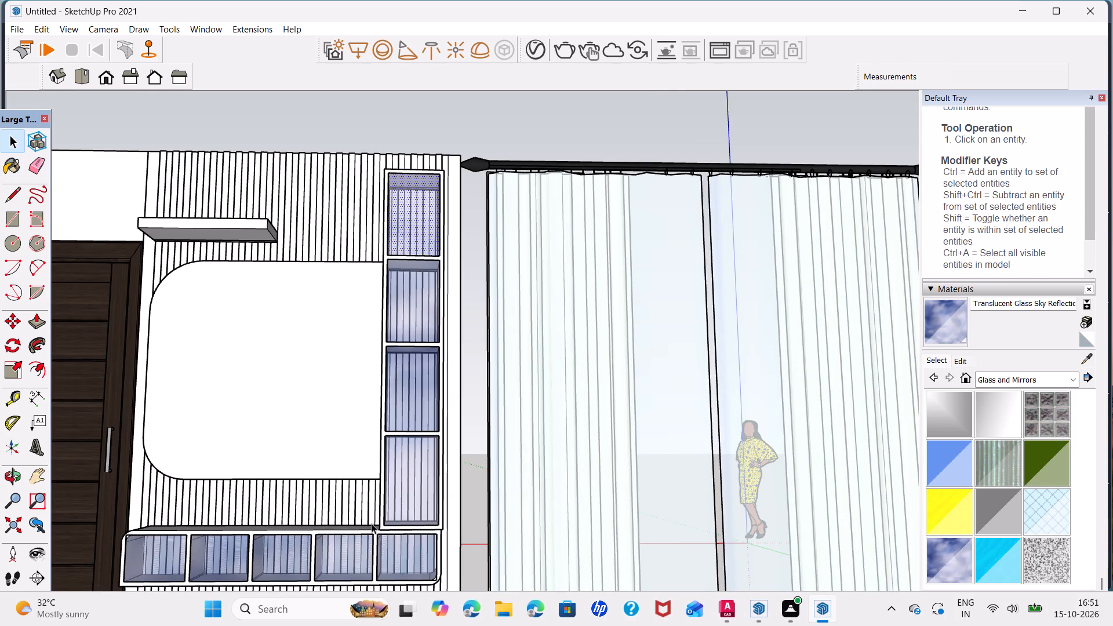
middle_click_drag(372, 540, 390, 441)
scroll(390, 441, "down", 2)
middle_click_drag(344, 395, 365, 481)
scroll(334, 359, "down", 2)
middle_click_drag(334, 354, 301, 356)
middle_click_drag(342, 379, 328, 376)
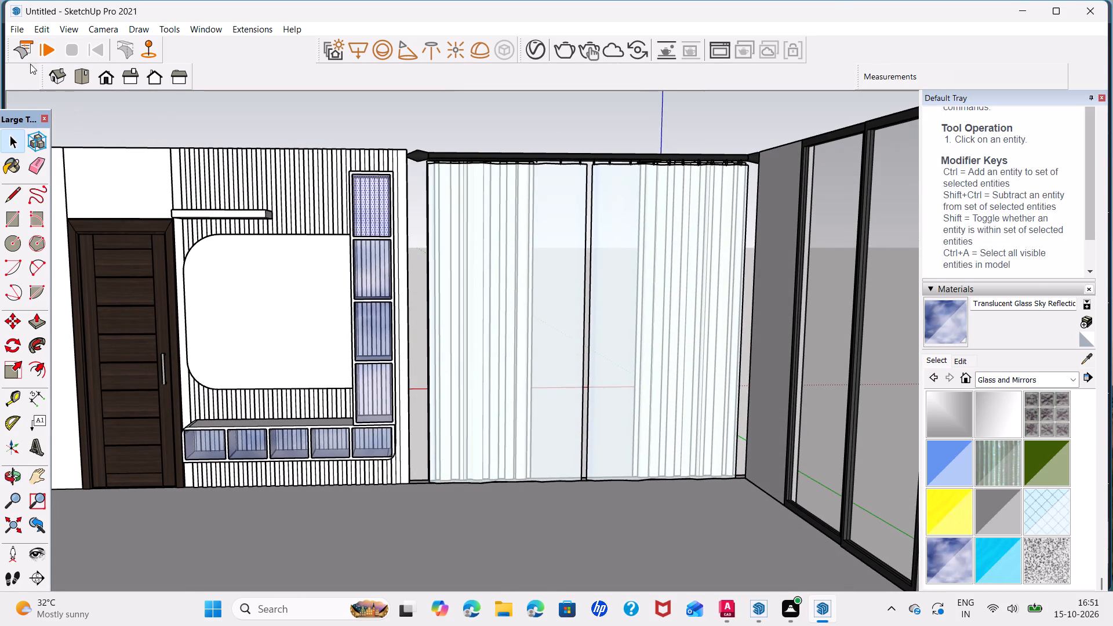
Import the sofa+set1 SketchUp model from the Downloads folder.
left_click(21, 31)
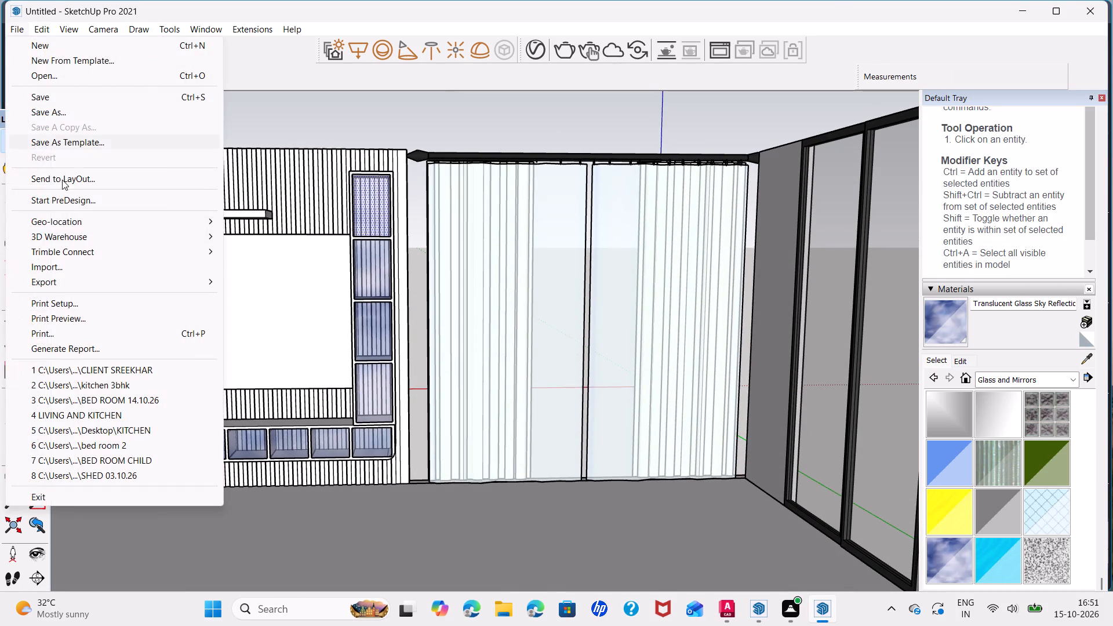
left_click(93, 270)
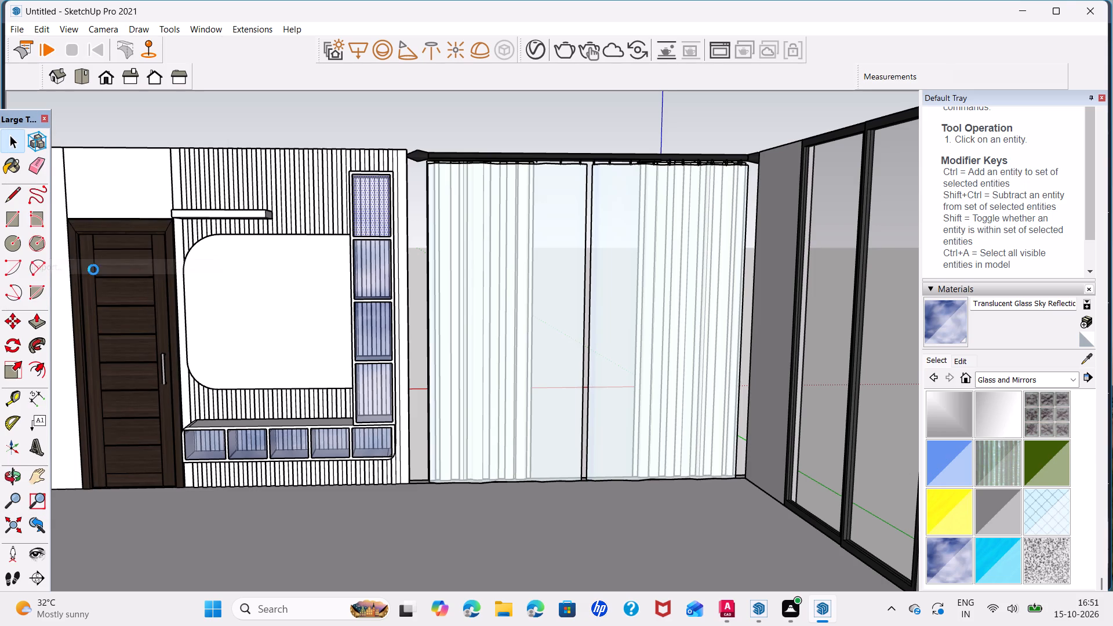
scroll(544, 360, "down", 1)
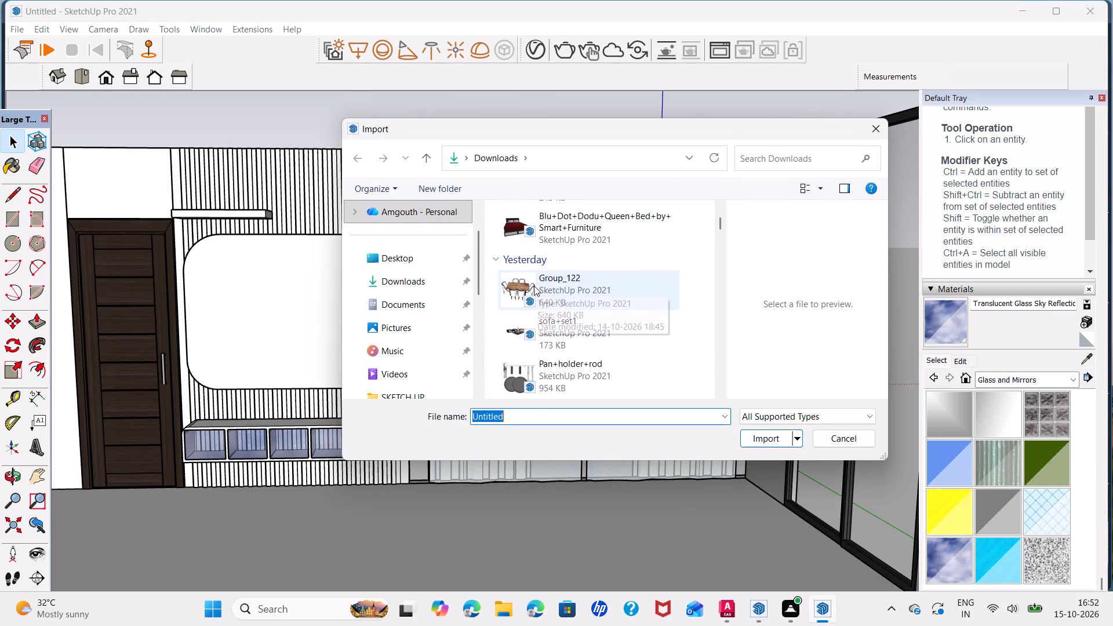
scroll(534, 286, "down", 2)
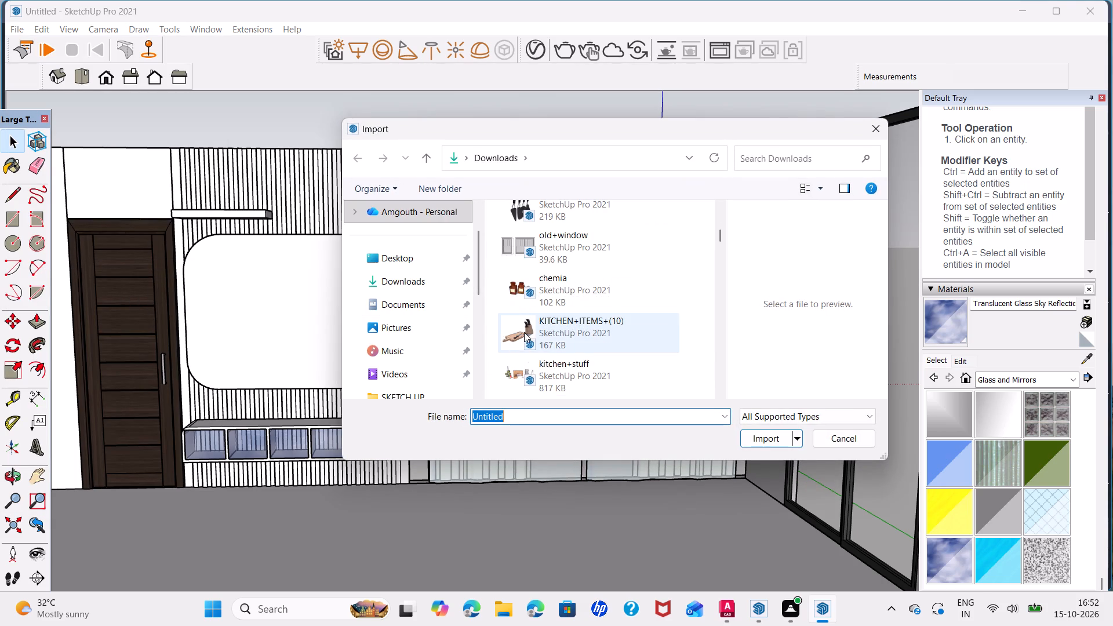
scroll(524, 333, "up", 3)
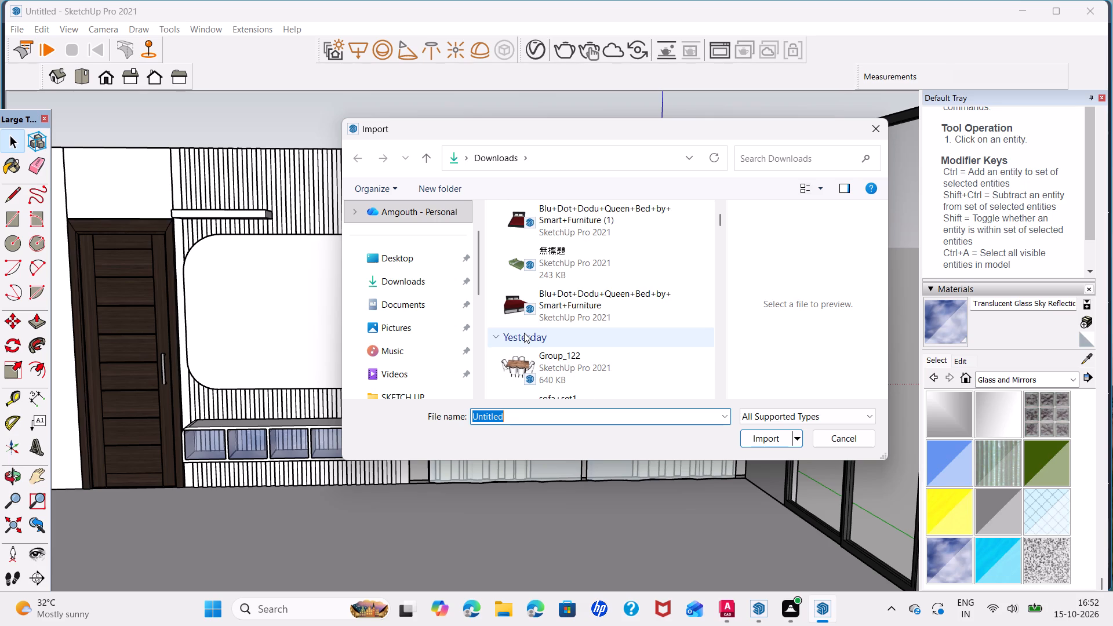
scroll(511, 285, "up", 2)
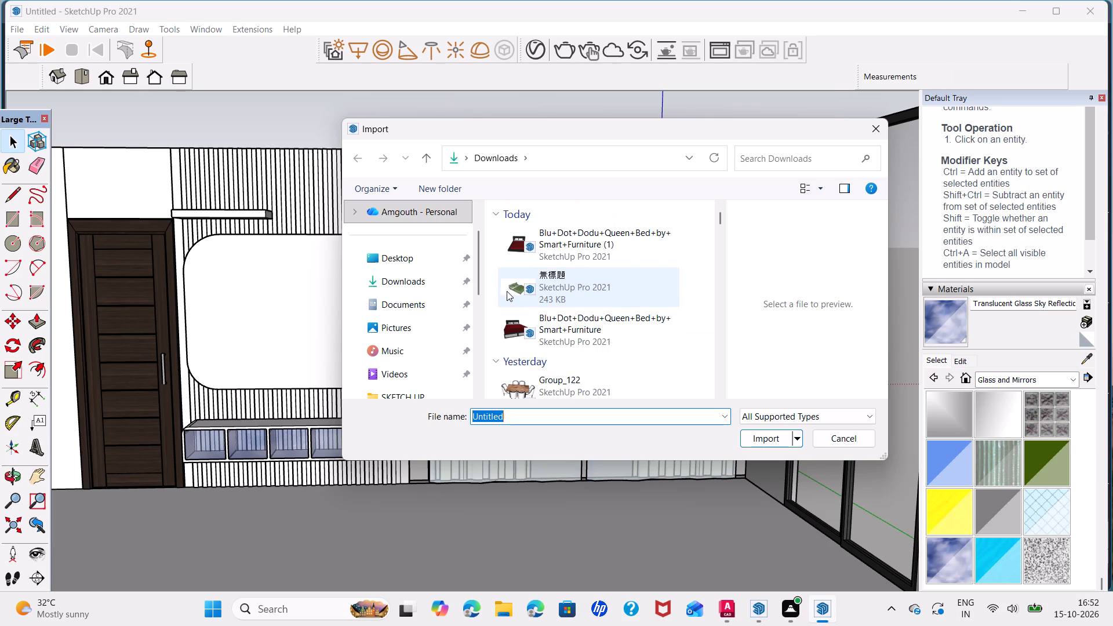
scroll(506, 293, "down", 1)
left_click(508, 337)
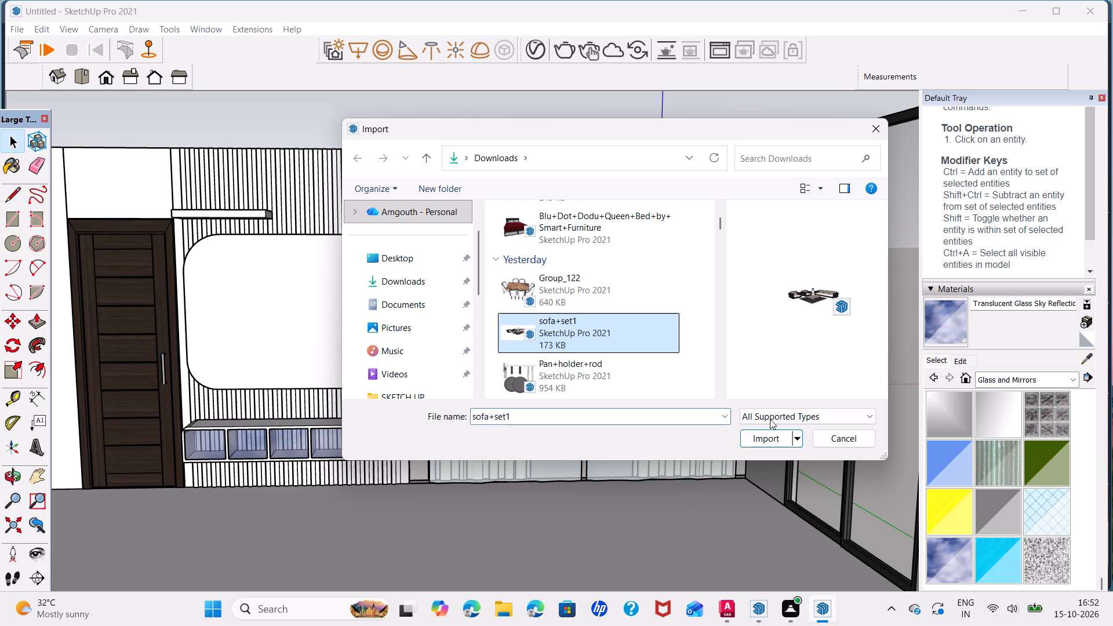
left_click(772, 447)
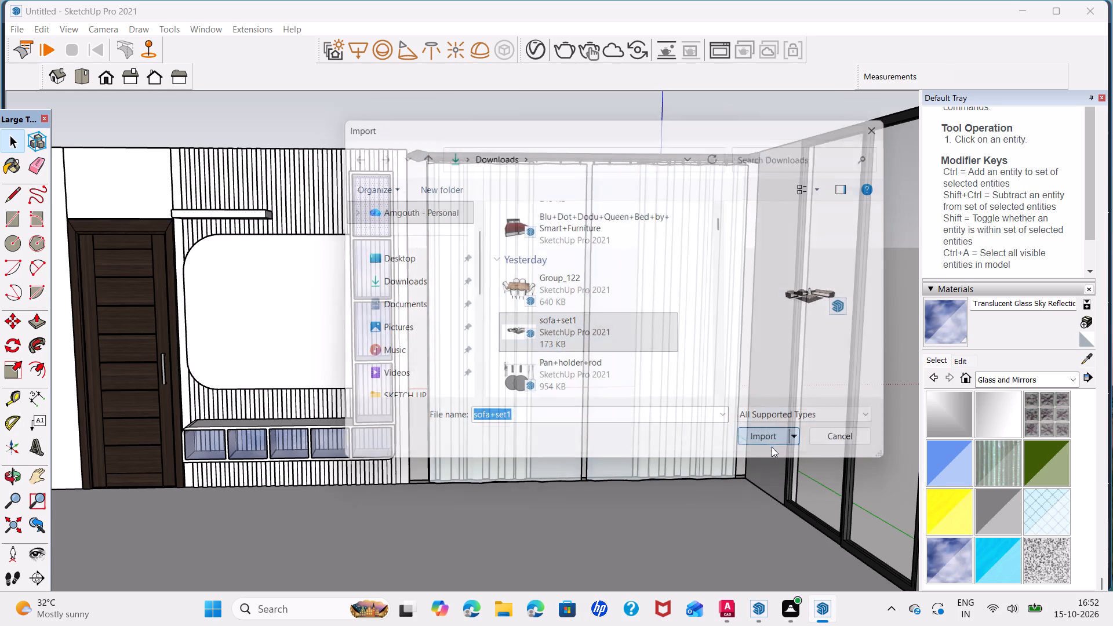
Place the imported sofa set on the ground outside the room, in front of its open side.
scroll(232, 508, "down", 14)
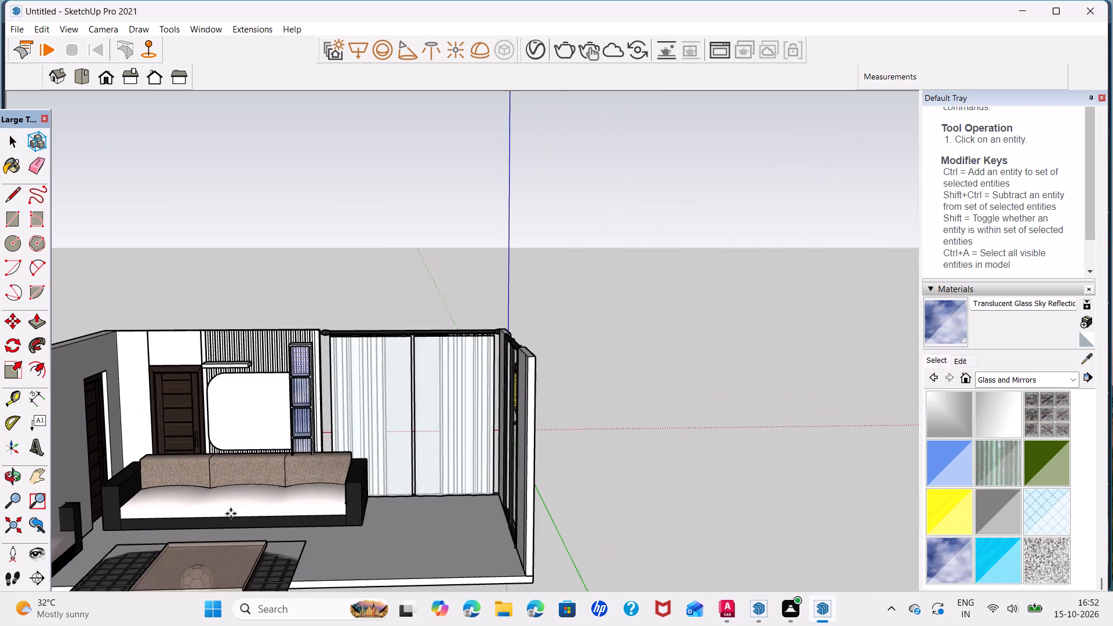
scroll(231, 514, "down", 18)
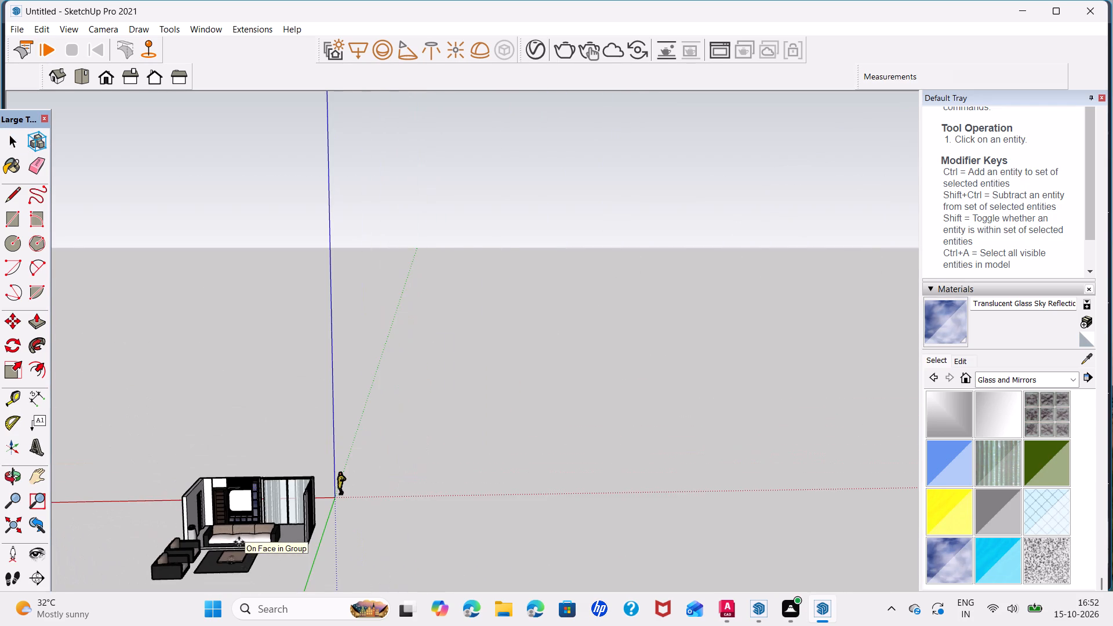
middle_click_drag(239, 542, 274, 381)
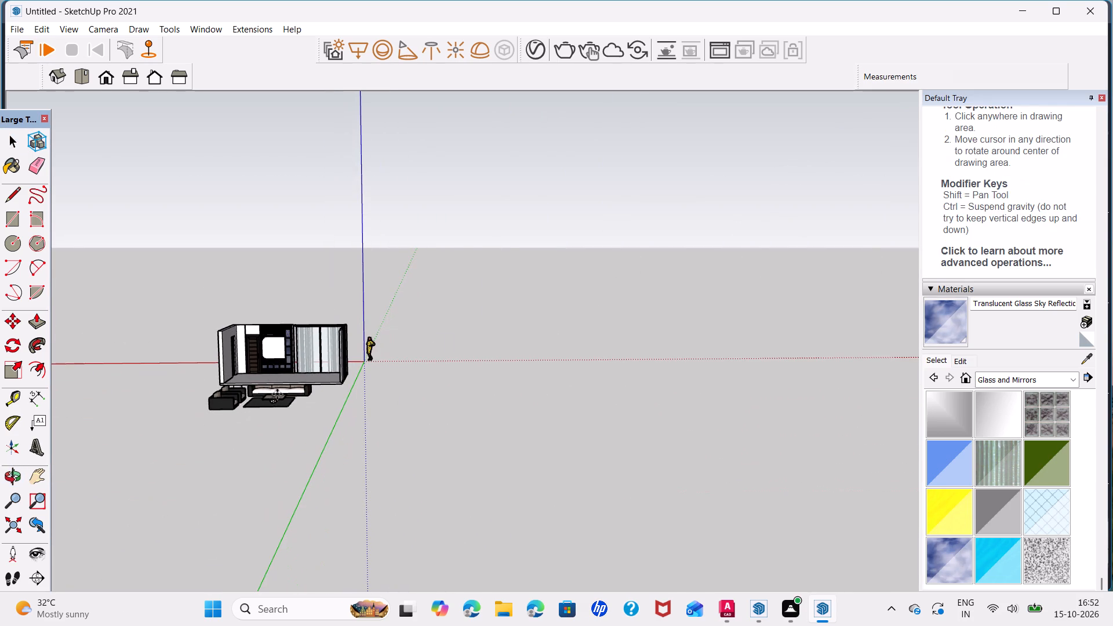
left_click(270, 416)
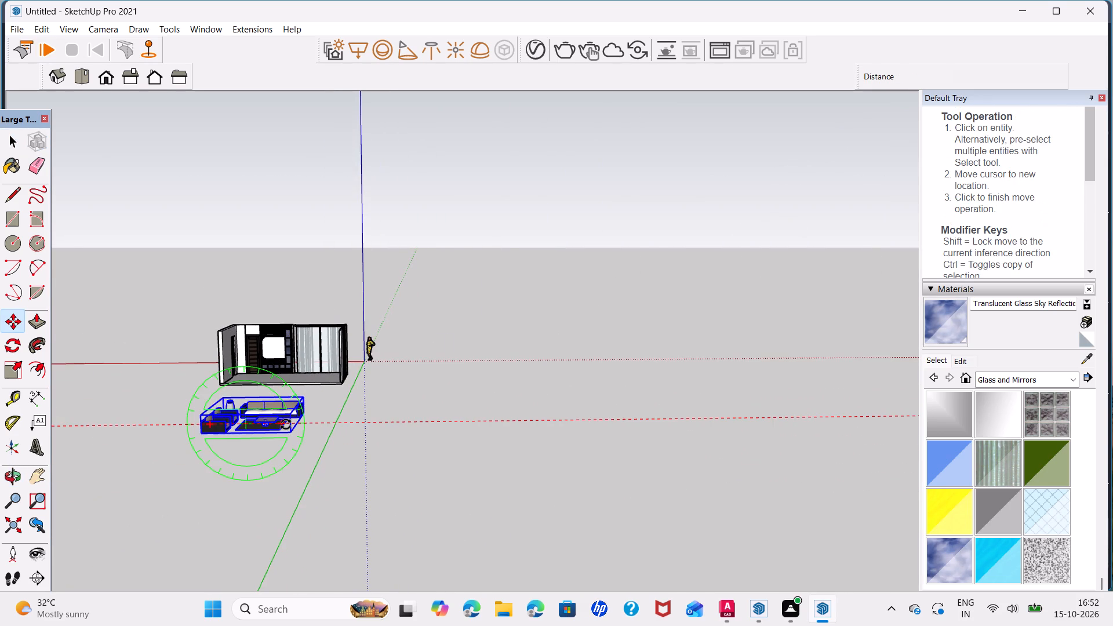
Scale the whole sofa set down uniformly from a corner to about 0.78.
key("s")
scroll(227, 418, "up", 5)
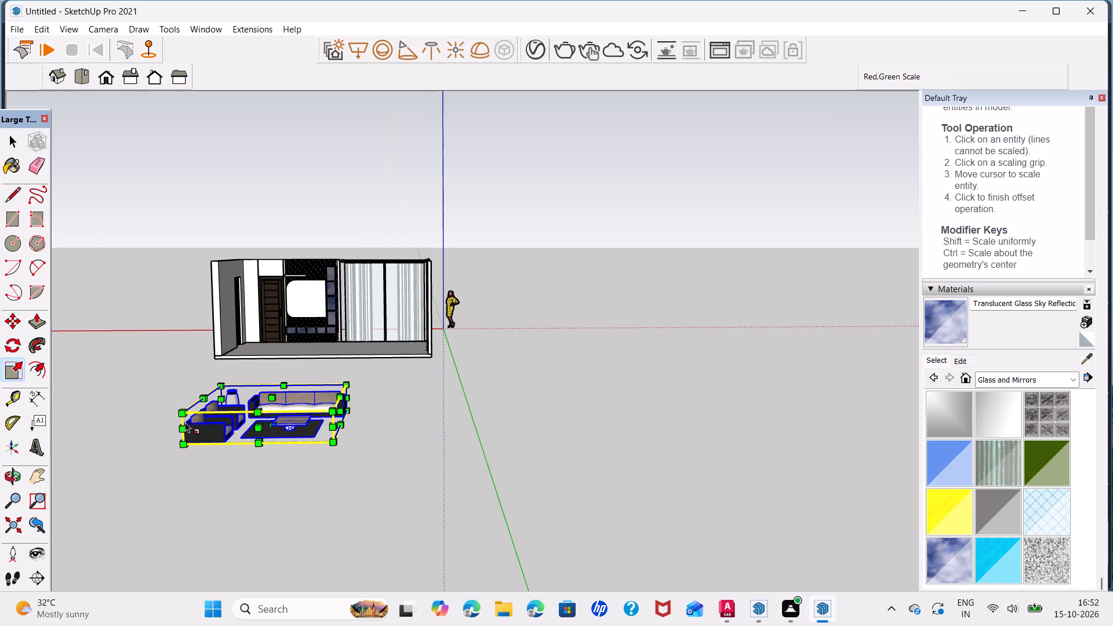
left_click(180, 414)
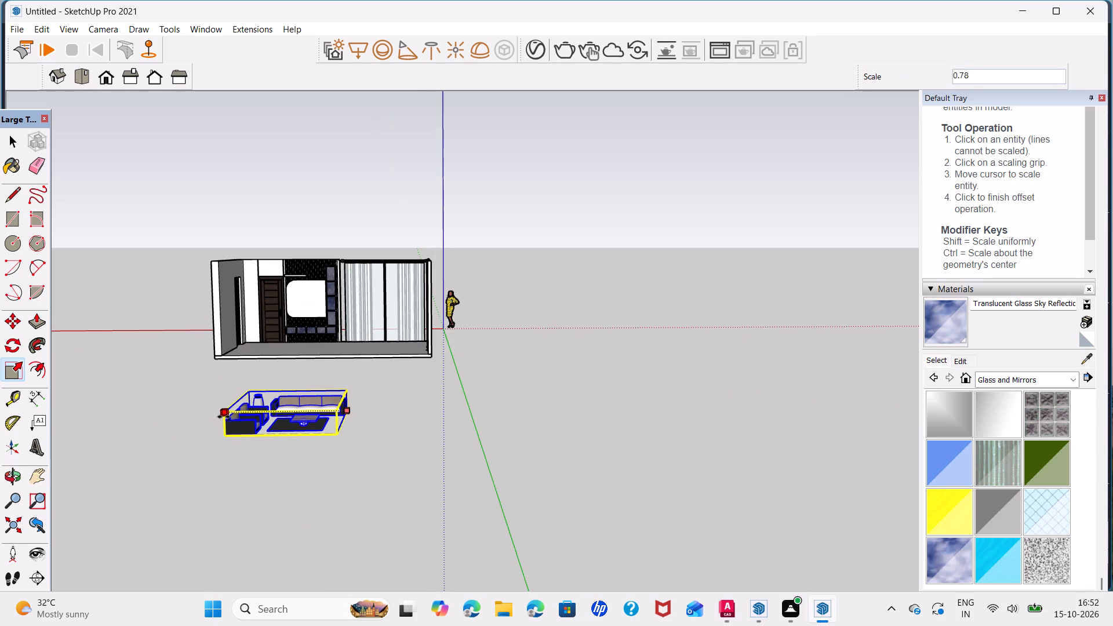
left_click(224, 417)
Move the sofa set by its bottom corner into the room, onto the floor's front corner beside the side wall with the door.
scroll(273, 431, "up", 6)
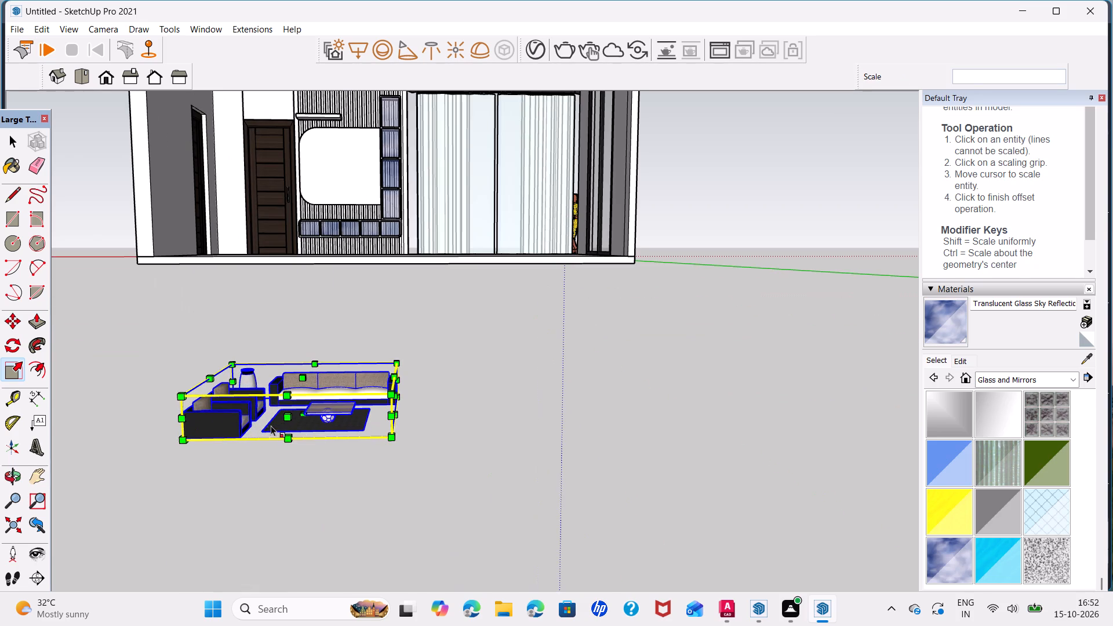
key("m")
left_click(182, 442)
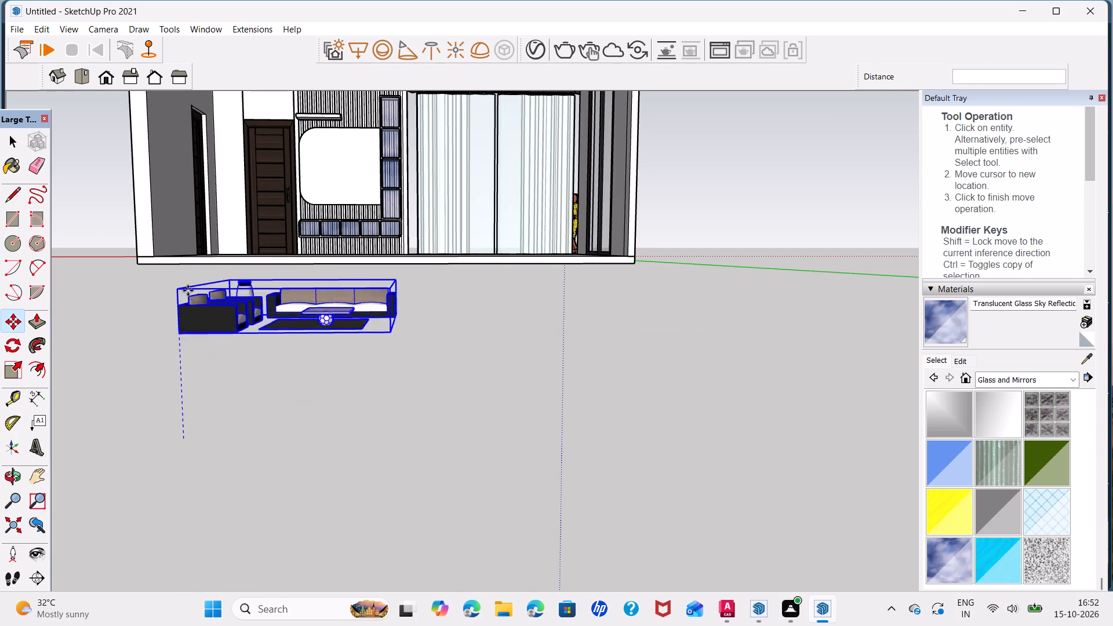
middle_click_drag(200, 246, 169, 395)
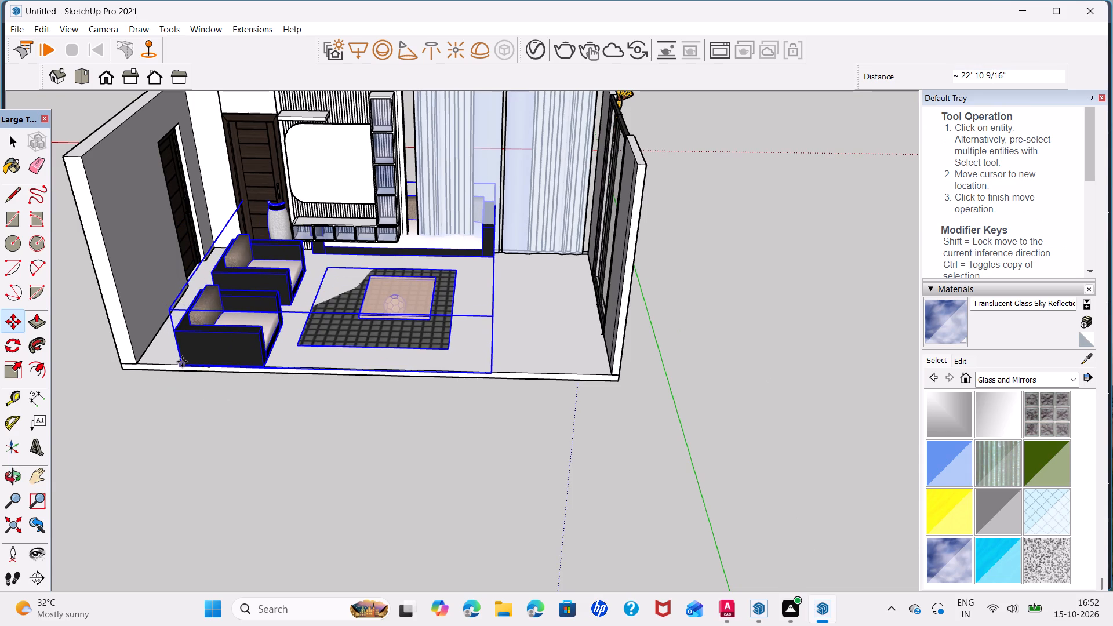
left_click(182, 362)
Scale the sofa set down uniformly from its far top corner to about 0.56.
key("s")
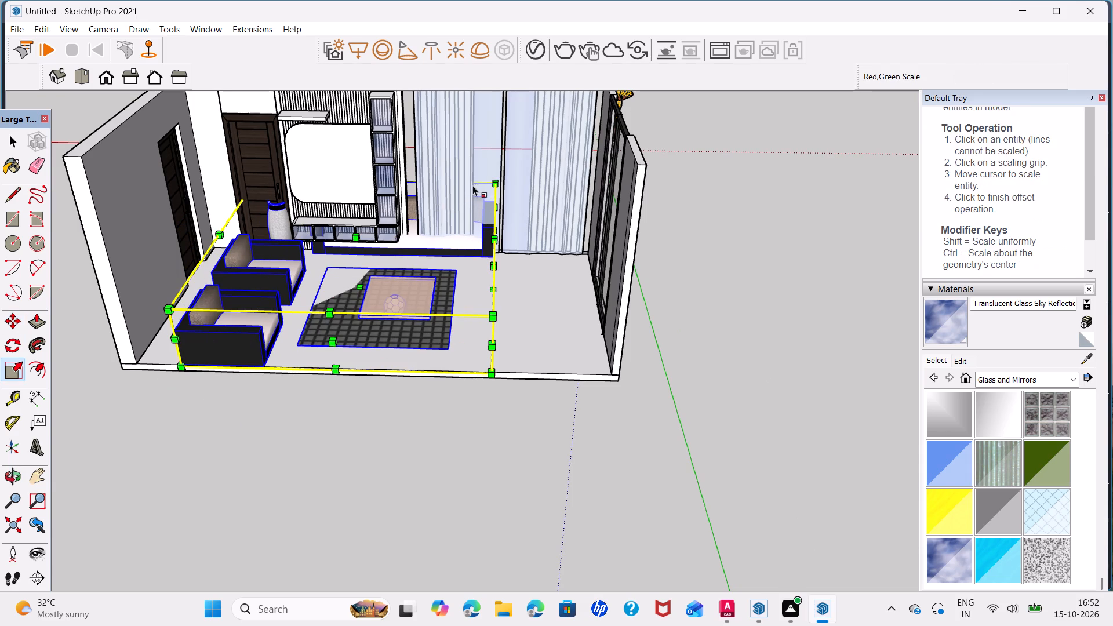
left_click(492, 180)
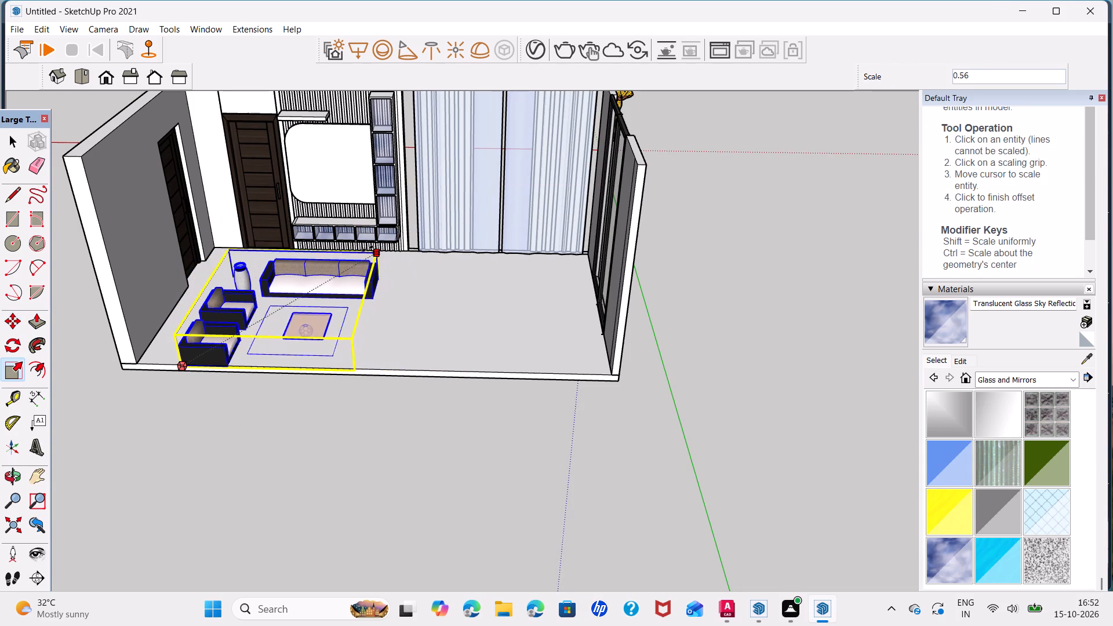
left_click(373, 247)
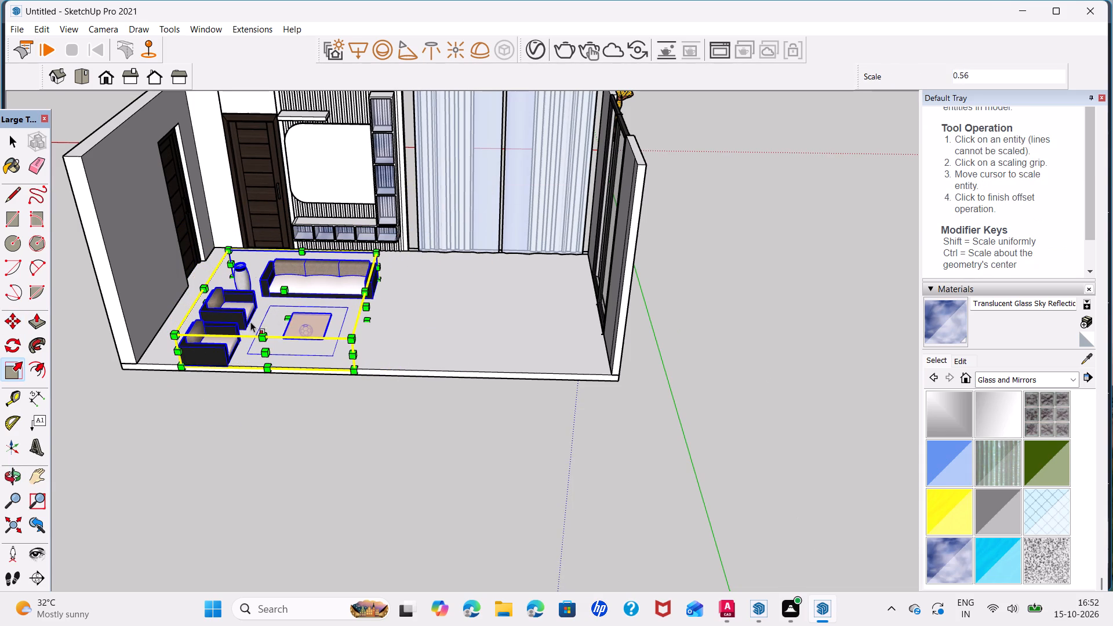
Rotate the sofa set 90 degrees on the floor plane about a point beside the set.
scroll(234, 322, "up", 5)
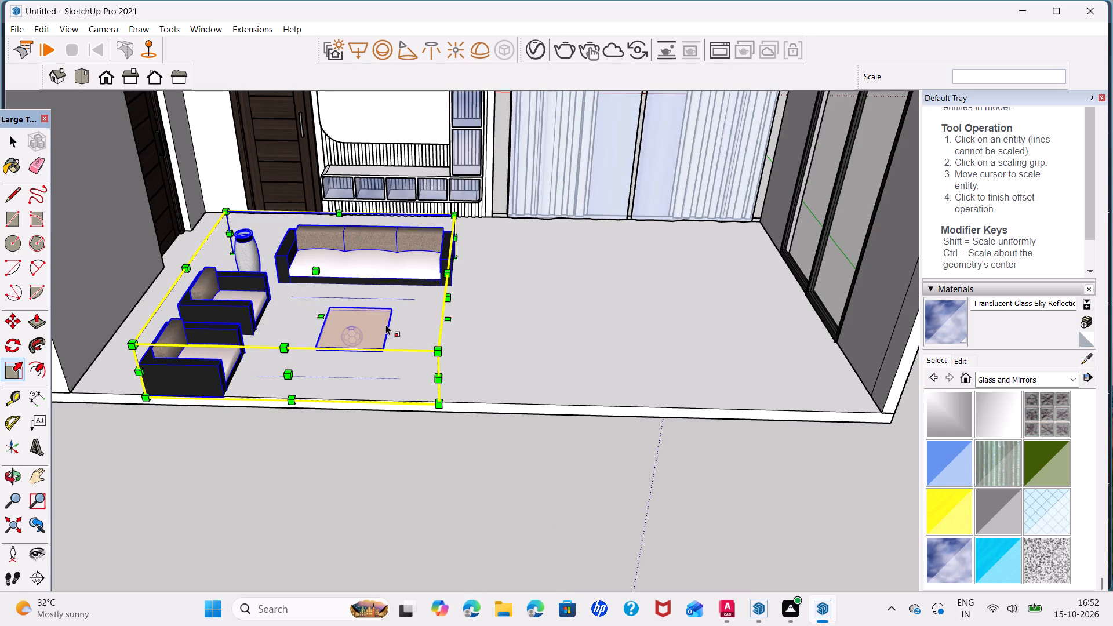
key("space")
left_click(10, 341)
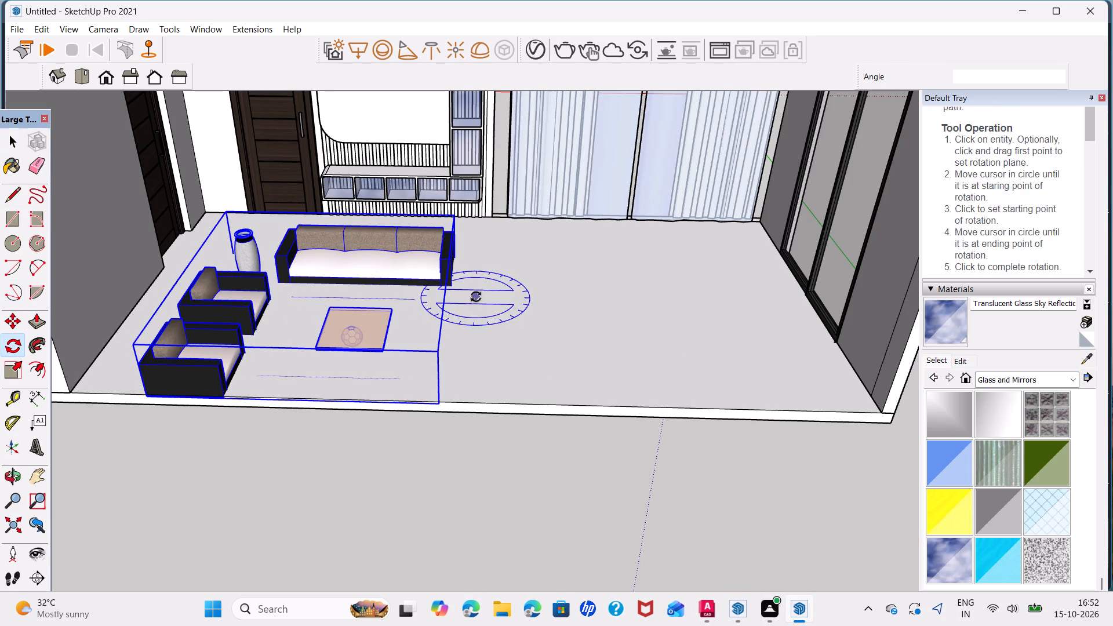
left_click(504, 327)
left_click(574, 323)
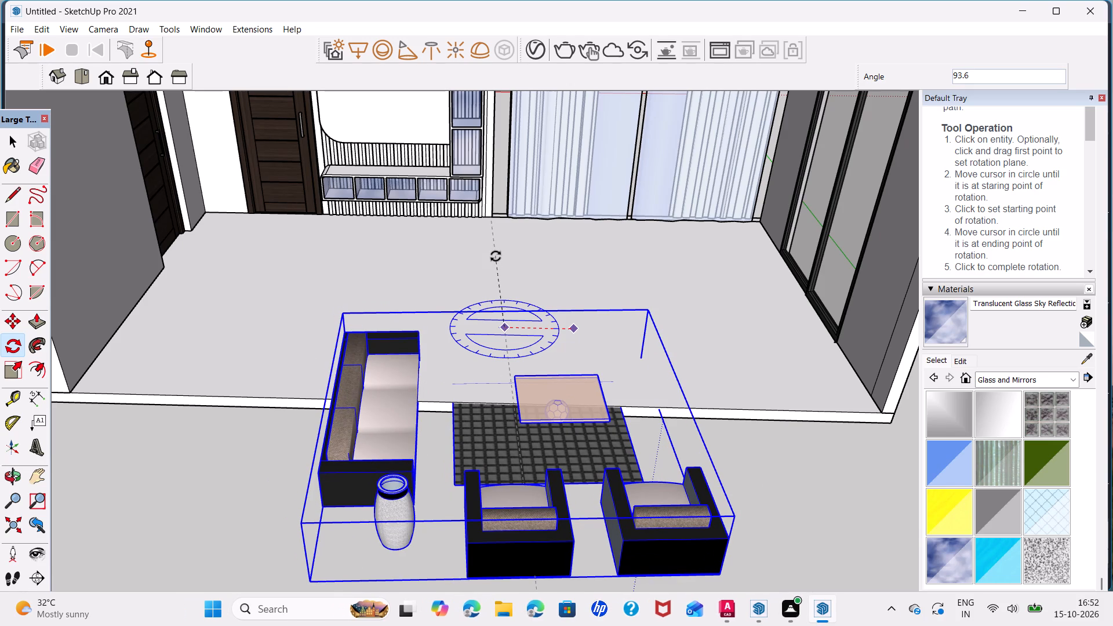
type("90")
key("Return")
key("space")
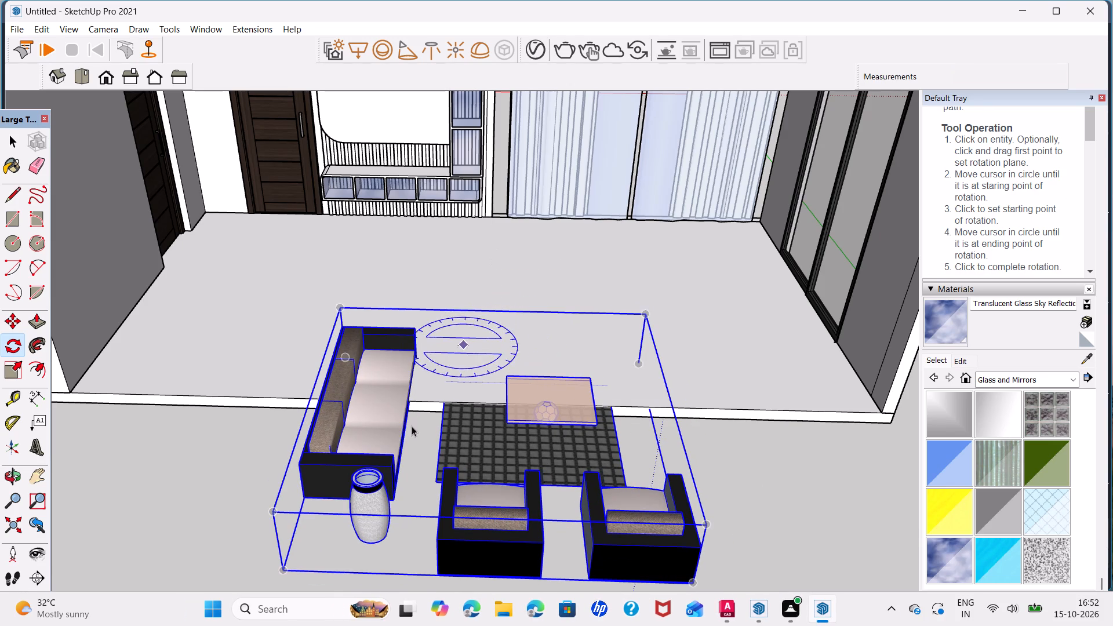
Move the rotated sofa set about 1' 10" toward the room from its open front.
scroll(416, 436, "down", 5)
middle_click_drag(421, 445, 478, 407)
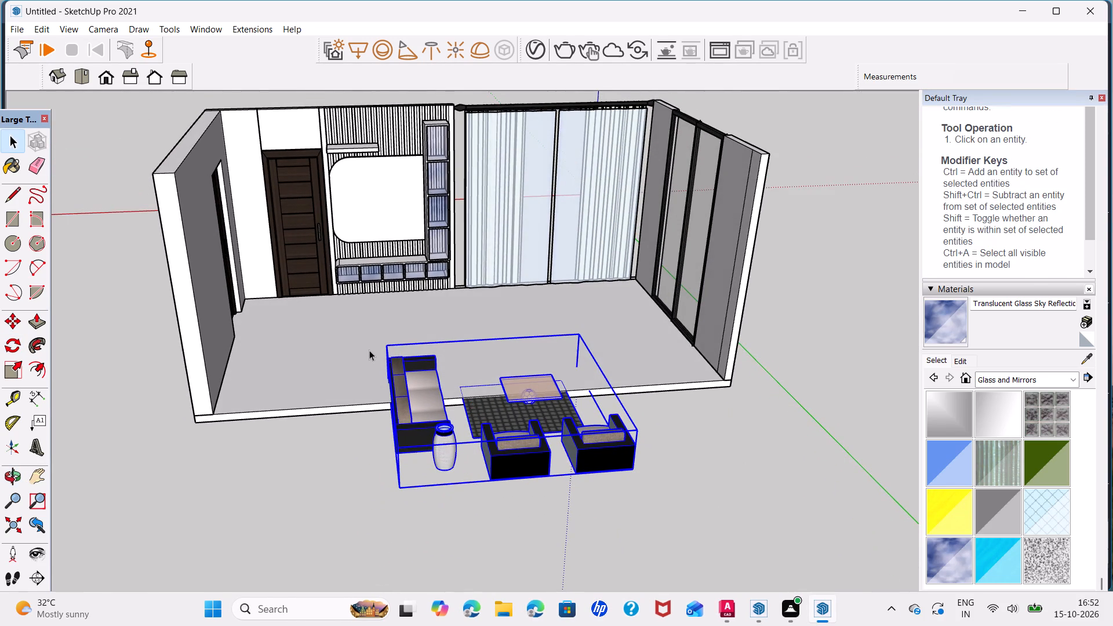
scroll(389, 381, "up", 3)
key("m")
scroll(388, 379, "up", 1)
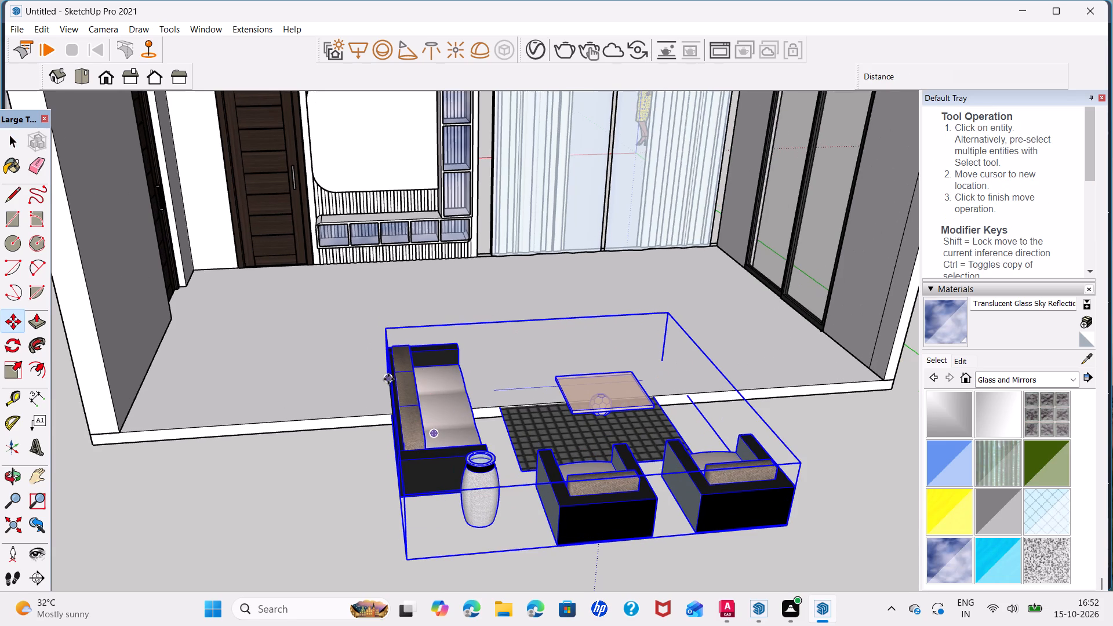
left_click(388, 381)
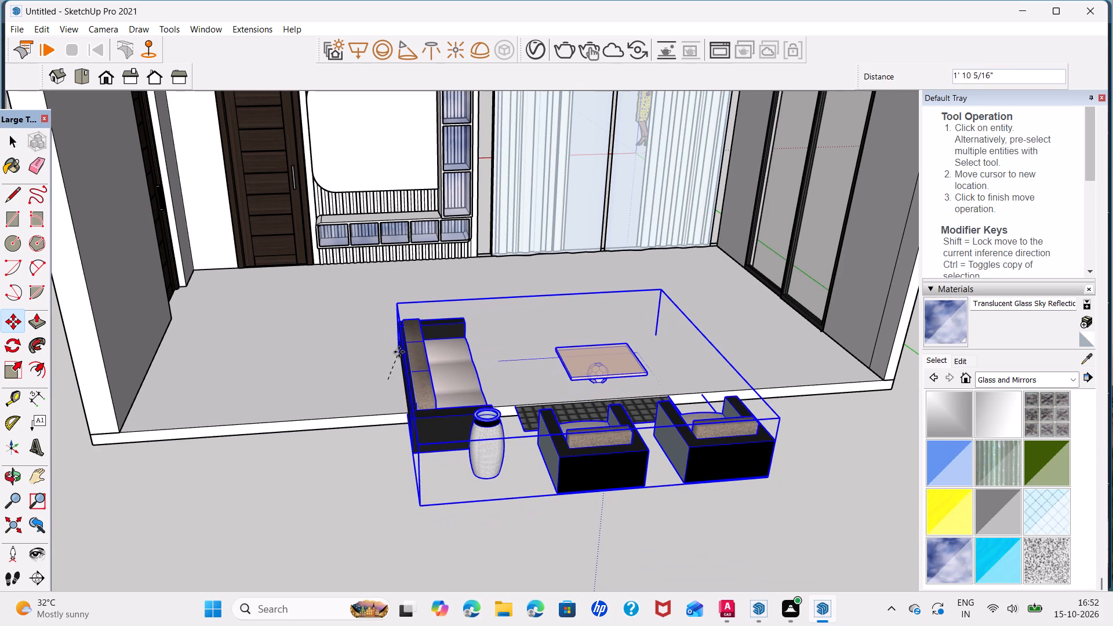
left_click(391, 350)
middle_click_drag(373, 381, 543, 338)
left_click(458, 337)
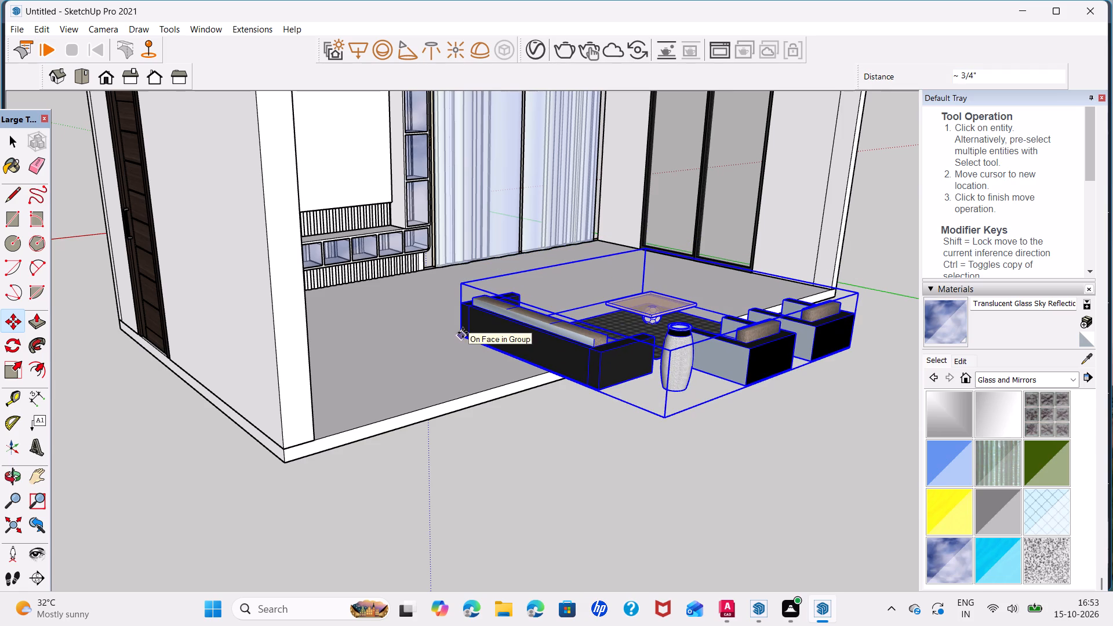
left_click(463, 333)
Move the sofa set about 6' 9" along the red axis toward the side wall with the door.
left_click(459, 335)
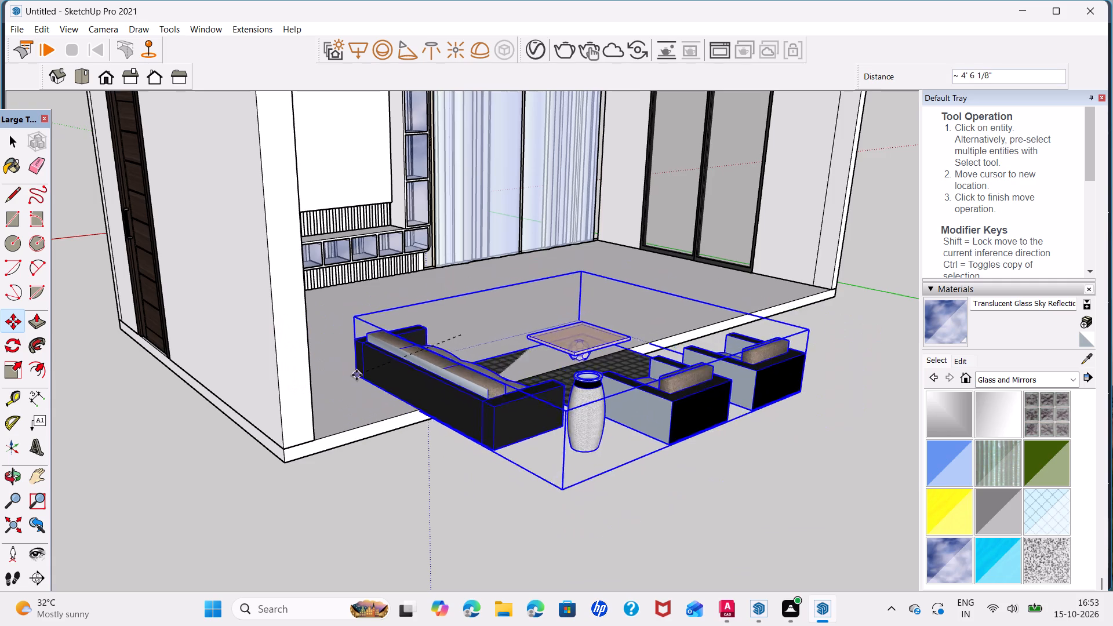
scroll(357, 375, "down", 6)
middle_click_drag(358, 376, 253, 391)
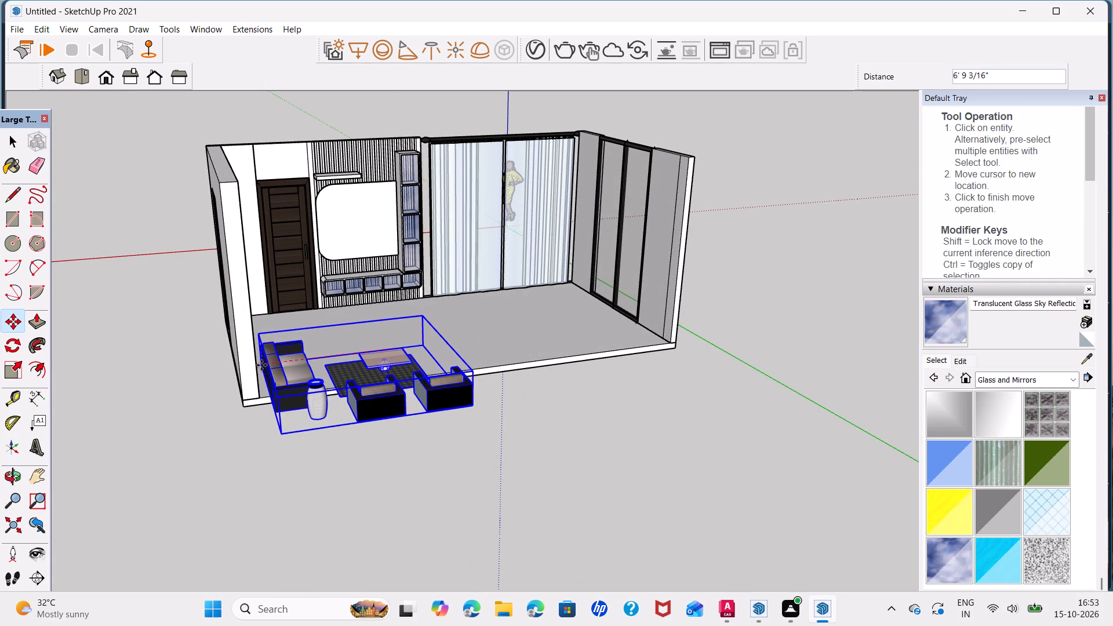
left_click(262, 364)
Move the sofa set by its far bottom corner inward so all the furniture stands on the room floor.
middle_click_drag(353, 377, 150, 448)
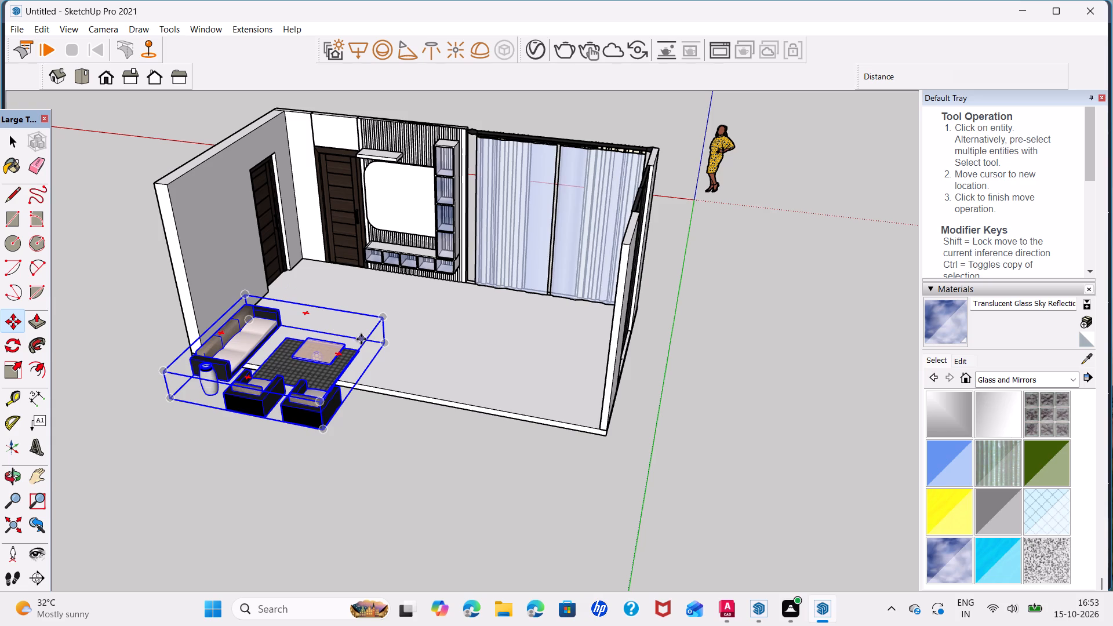
left_click(384, 342)
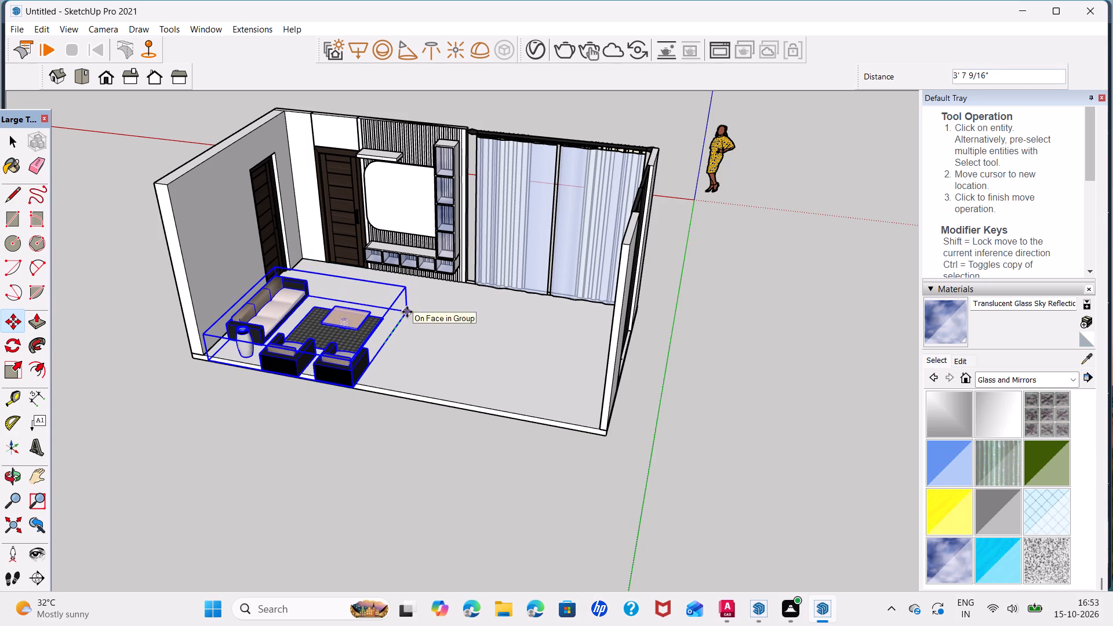
left_click(412, 309)
Move the sofa set about 4 13/16" so the long sofa's back meets the side wall.
scroll(289, 327, "up", 4)
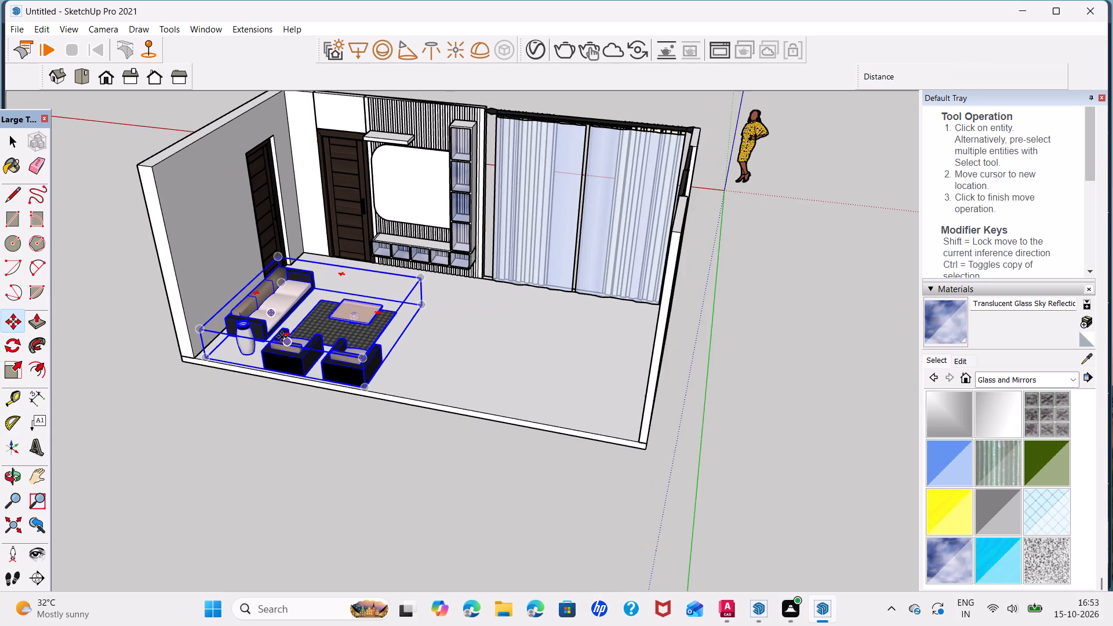
middle_click_drag(252, 352, 456, 392)
scroll(289, 401, "up", 6)
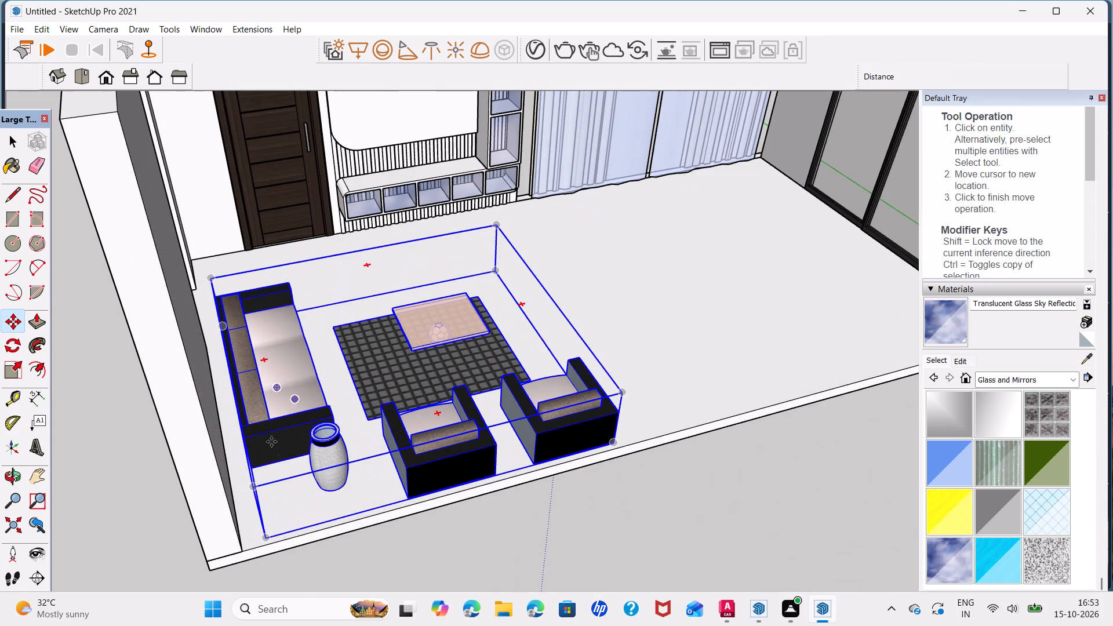
left_click(269, 539)
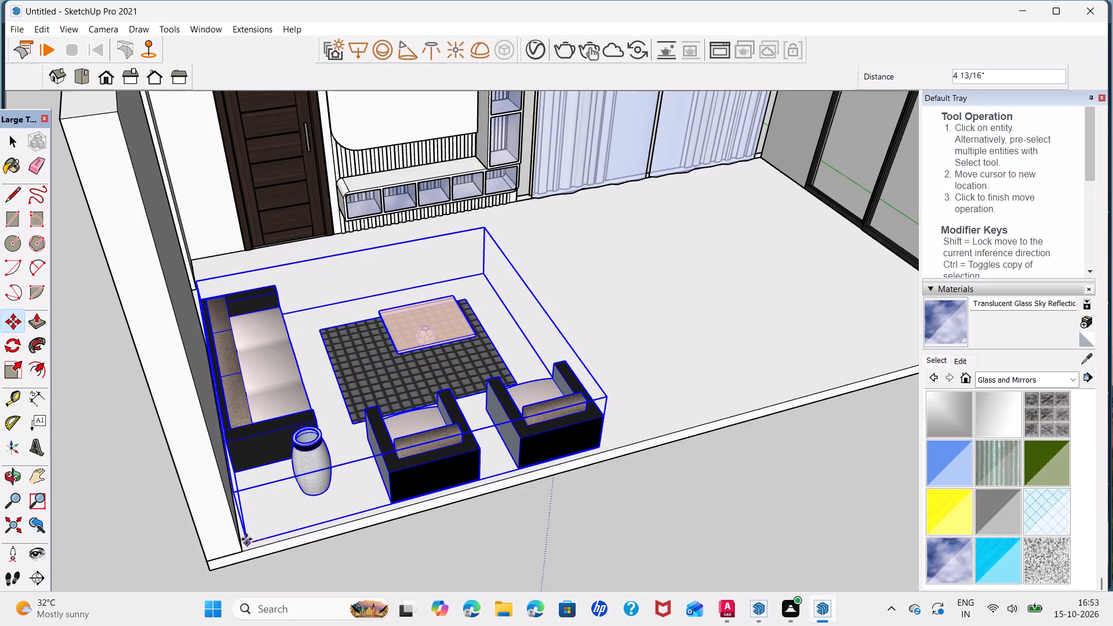
left_click(246, 539)
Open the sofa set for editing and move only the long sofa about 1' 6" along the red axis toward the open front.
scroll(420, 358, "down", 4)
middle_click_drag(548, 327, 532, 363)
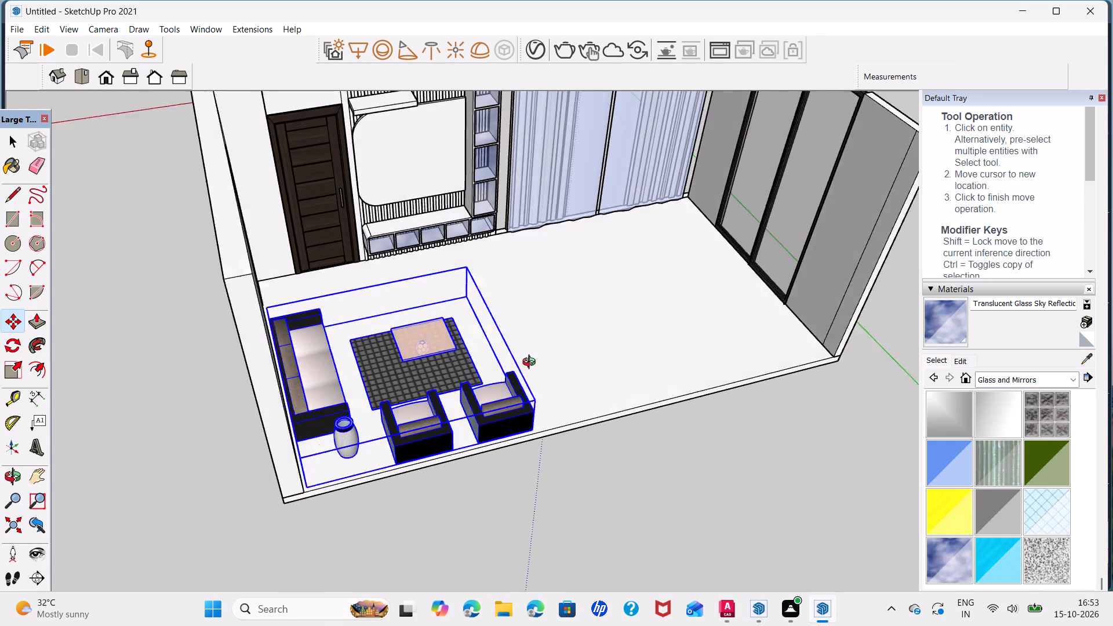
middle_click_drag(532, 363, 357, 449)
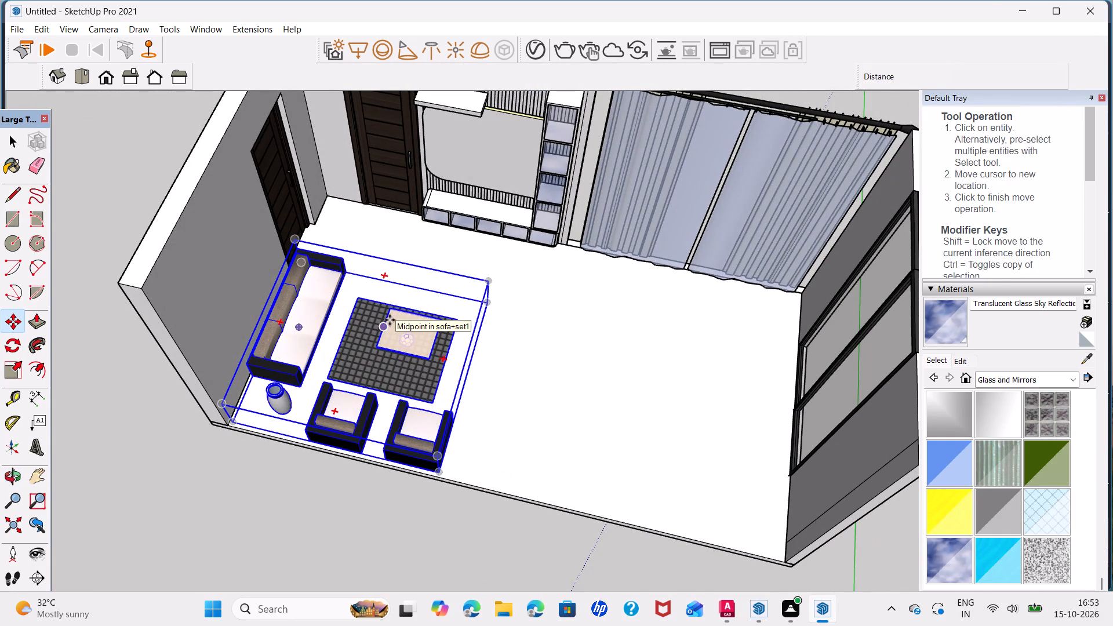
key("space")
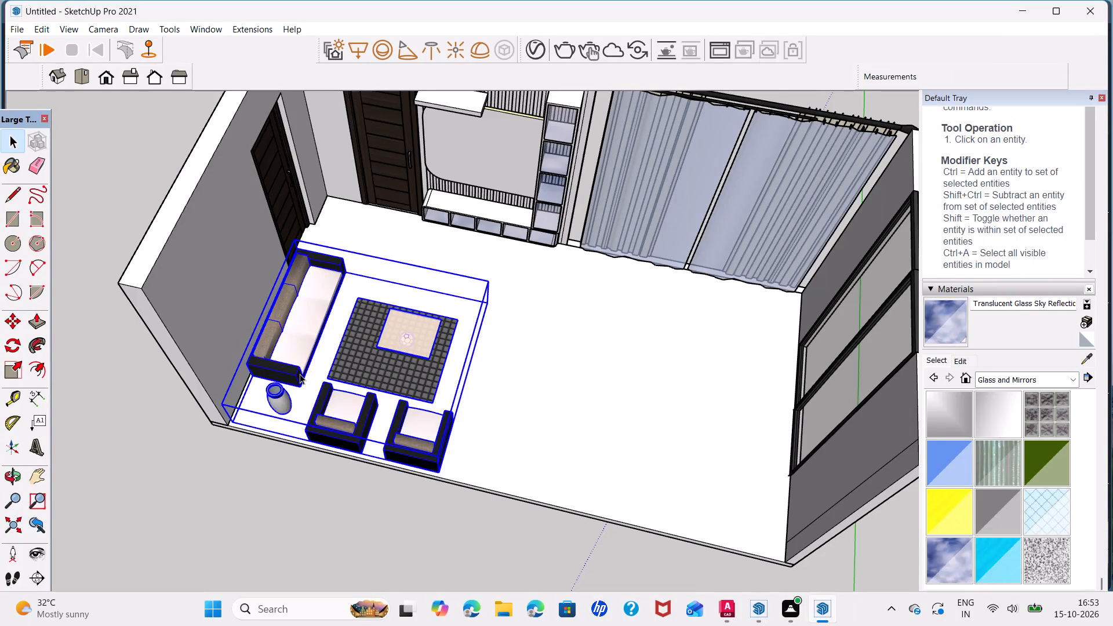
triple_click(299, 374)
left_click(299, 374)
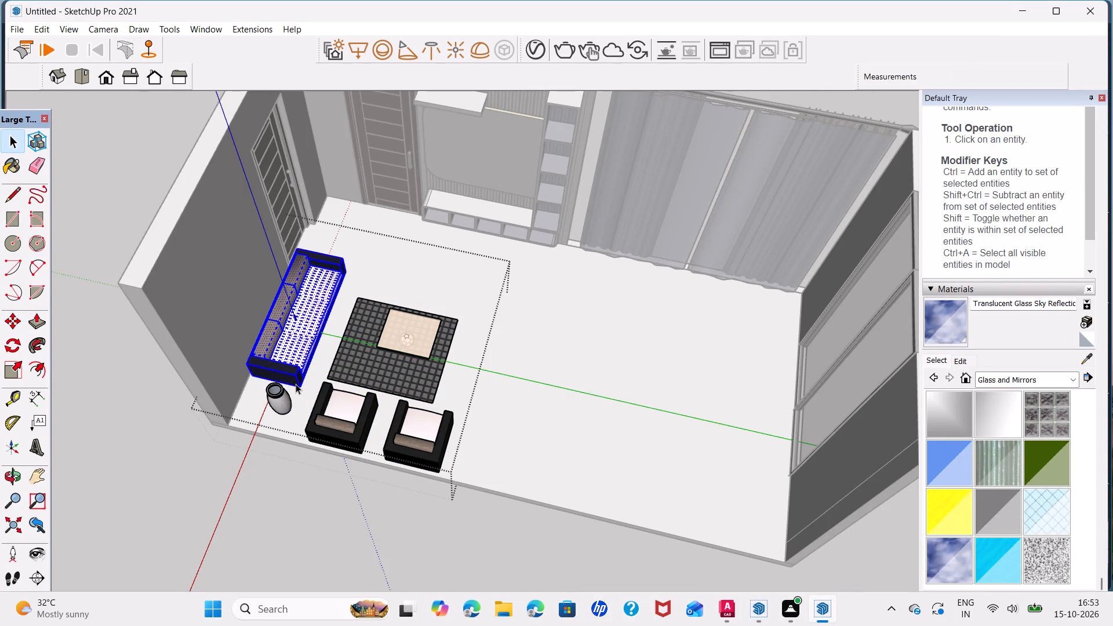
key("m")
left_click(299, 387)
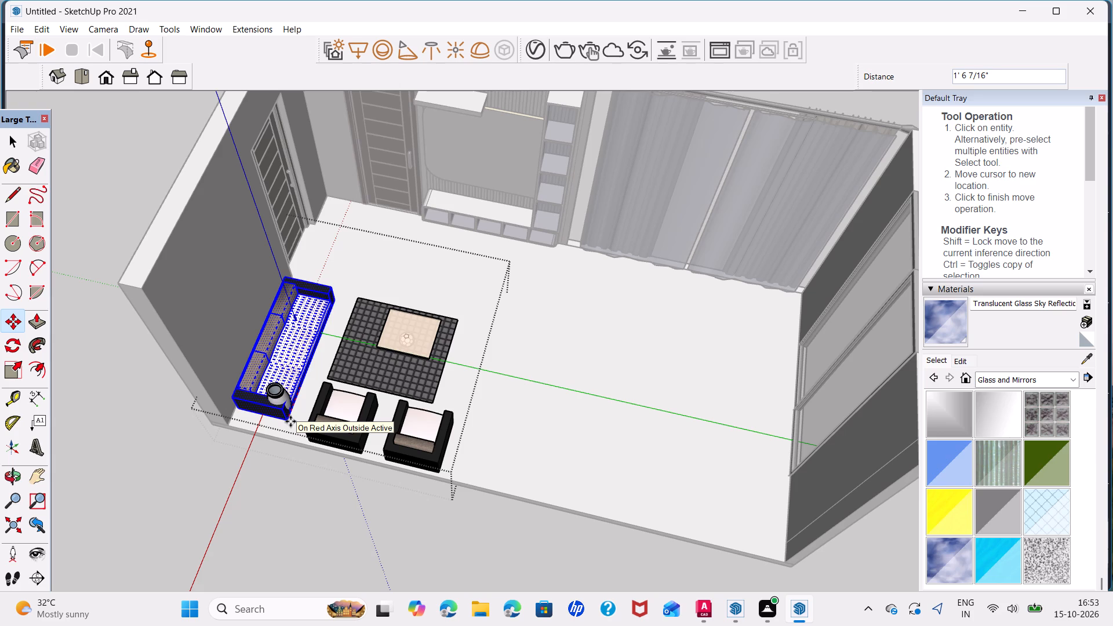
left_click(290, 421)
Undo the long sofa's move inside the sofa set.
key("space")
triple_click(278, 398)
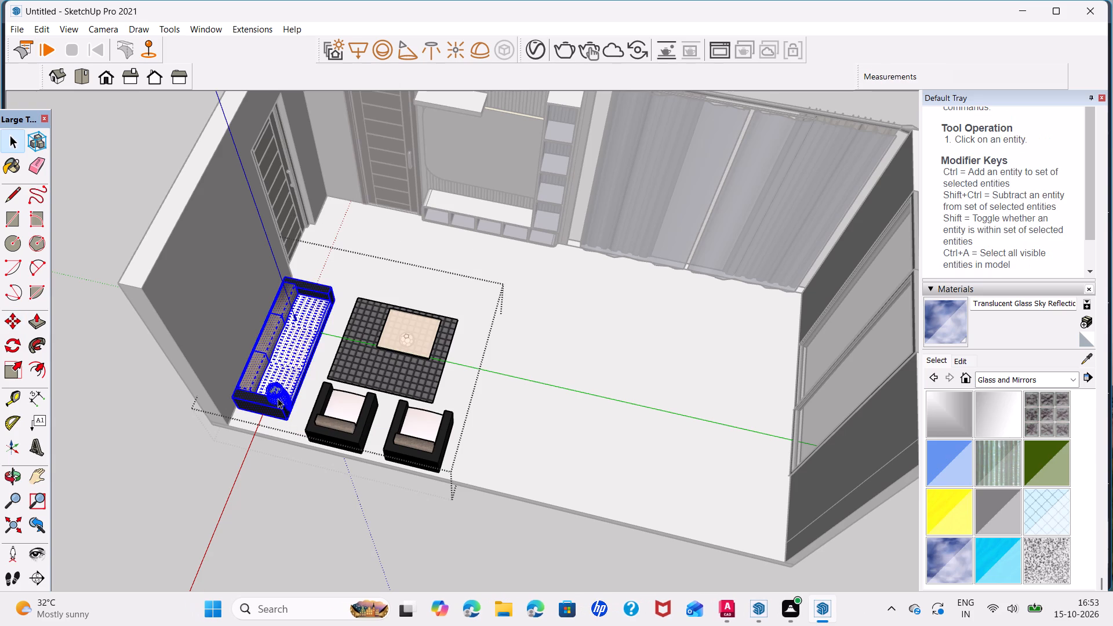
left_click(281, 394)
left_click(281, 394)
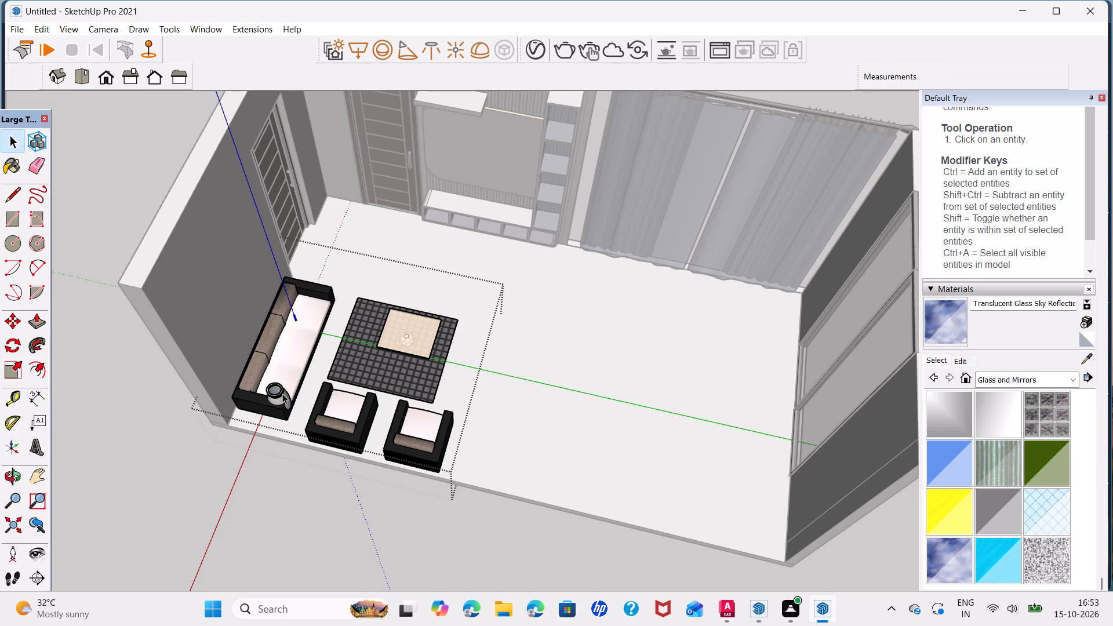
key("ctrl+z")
Delete the floor vase standing beside the long sofa inside the sofa set.
triple_click(282, 394)
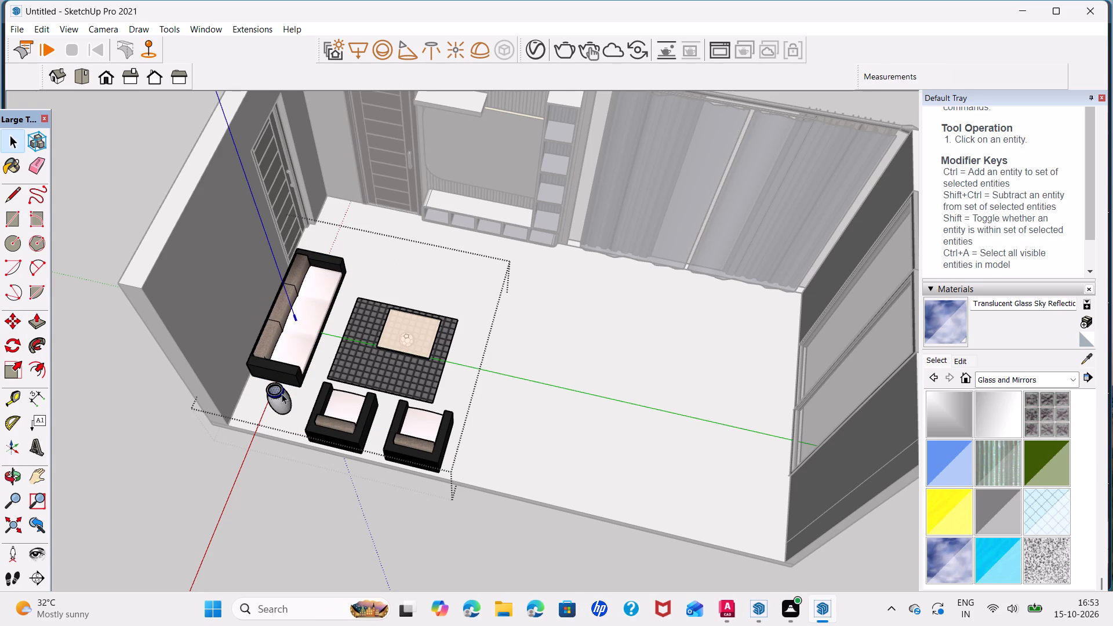
key("Delete")
Move the long sofa about 1' 7 5/16" along the red axis toward the open front and leave the sofa set's editing.
triple_click(296, 383)
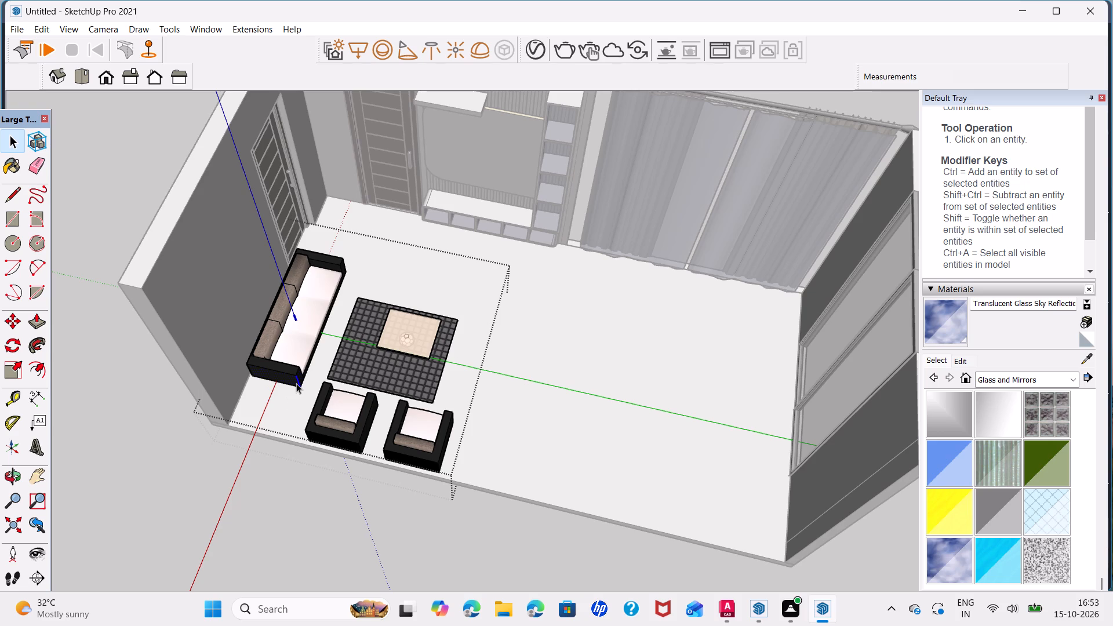
key("m")
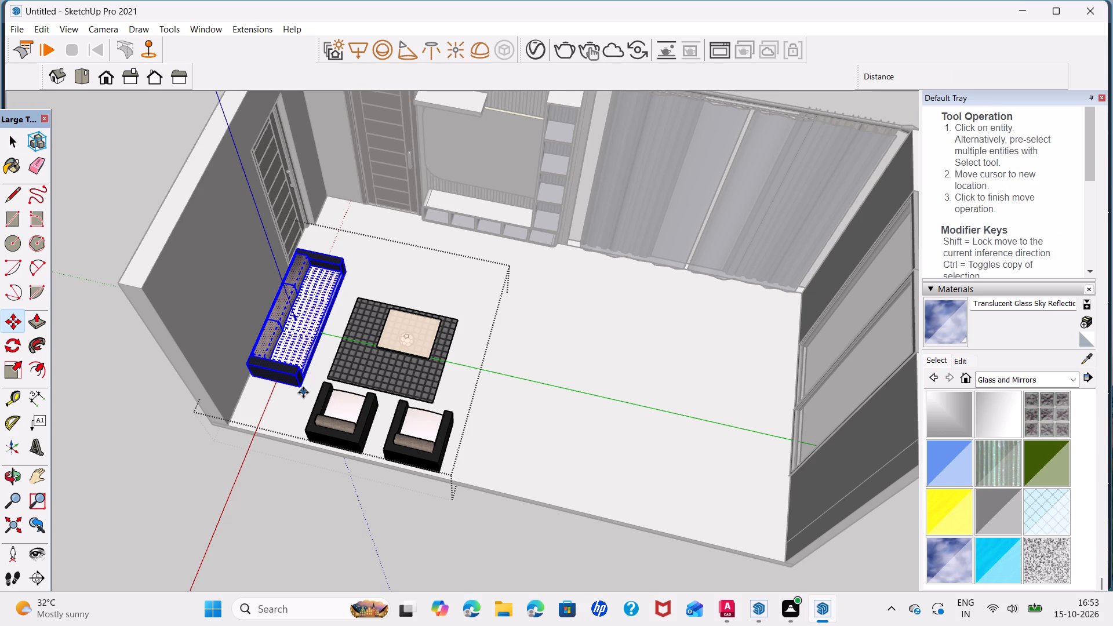
left_click(300, 391)
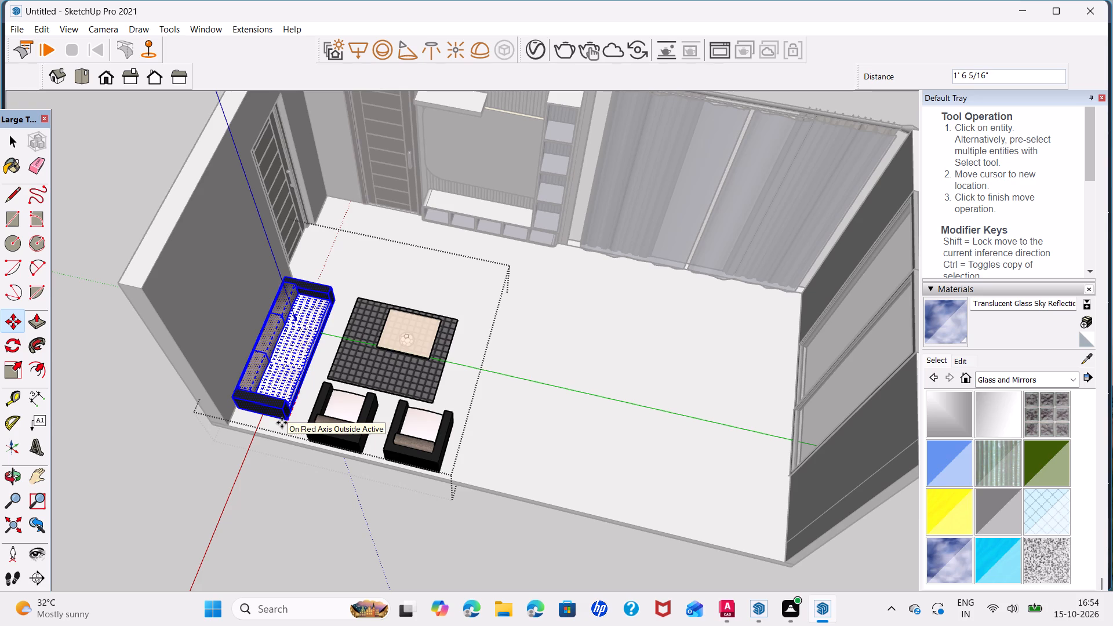
left_click(281, 424)
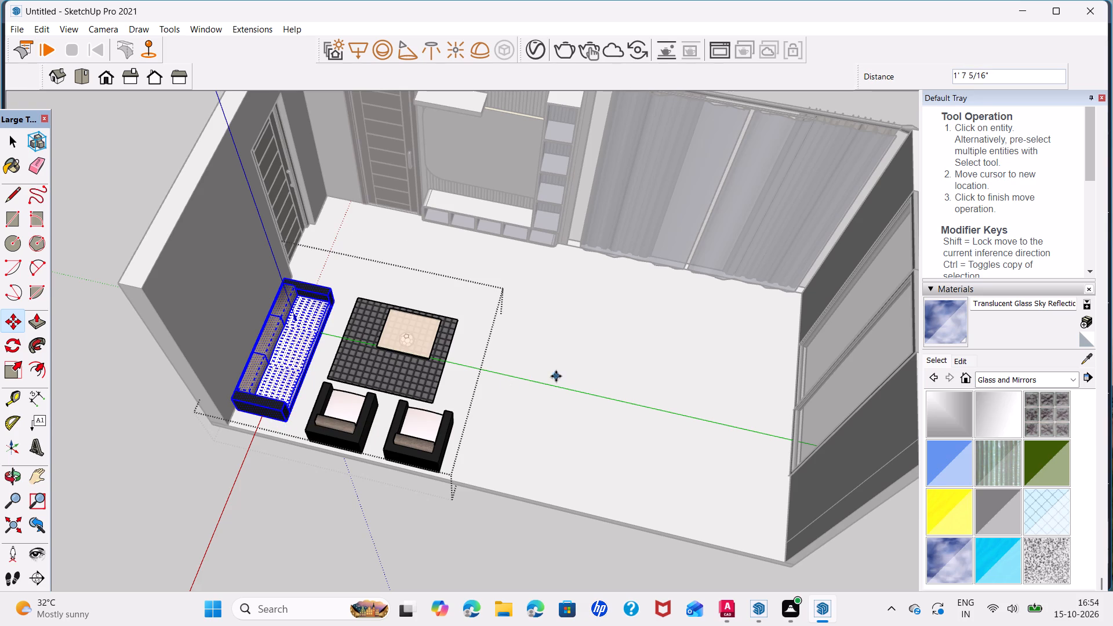
key("space")
left_click(615, 363)
Examine the sofa arrangement and the free floor area from above and from the room's open front.
scroll(521, 387, "down", 6)
middle_click_drag(533, 405, 359, 350)
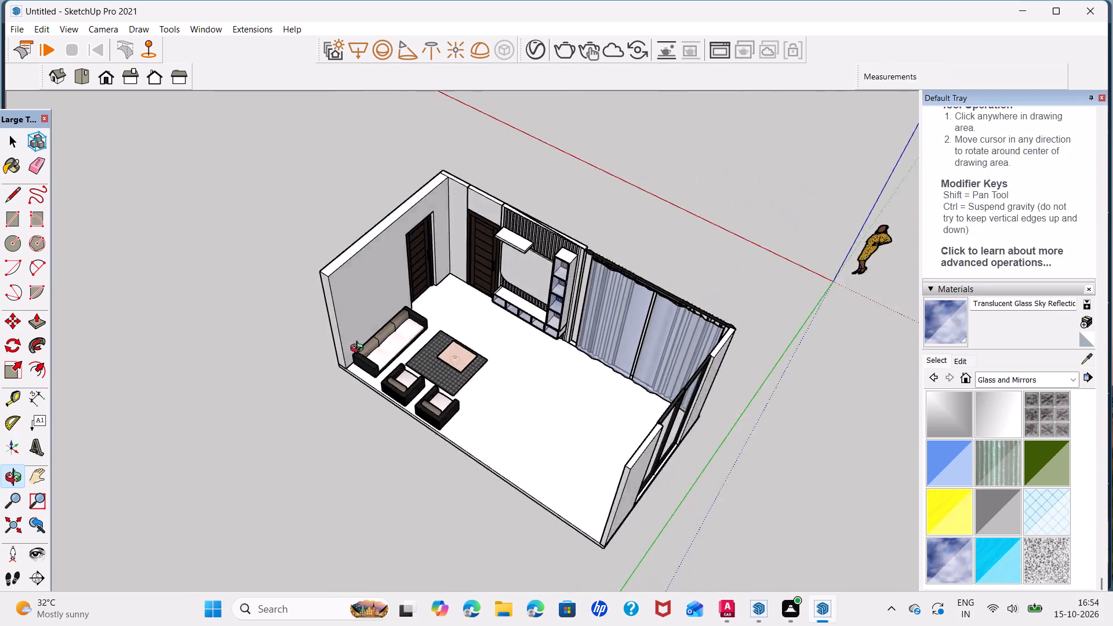
middle_click_drag(359, 350, 594, 211)
scroll(525, 366, "up", 4)
middle_click_drag(518, 377, 519, 339)
scroll(448, 361, "up", 2)
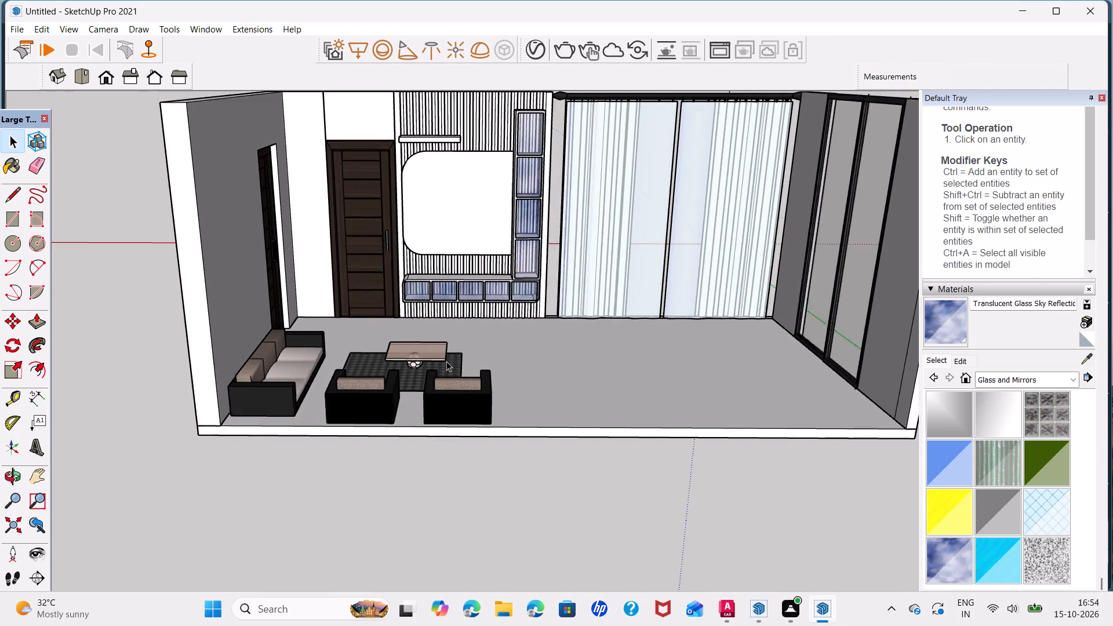
scroll(446, 361, "up", 2)
scroll(538, 392, "up", 1)
middle_click_drag(538, 392, 546, 343)
scroll(546, 343, "down", 2)
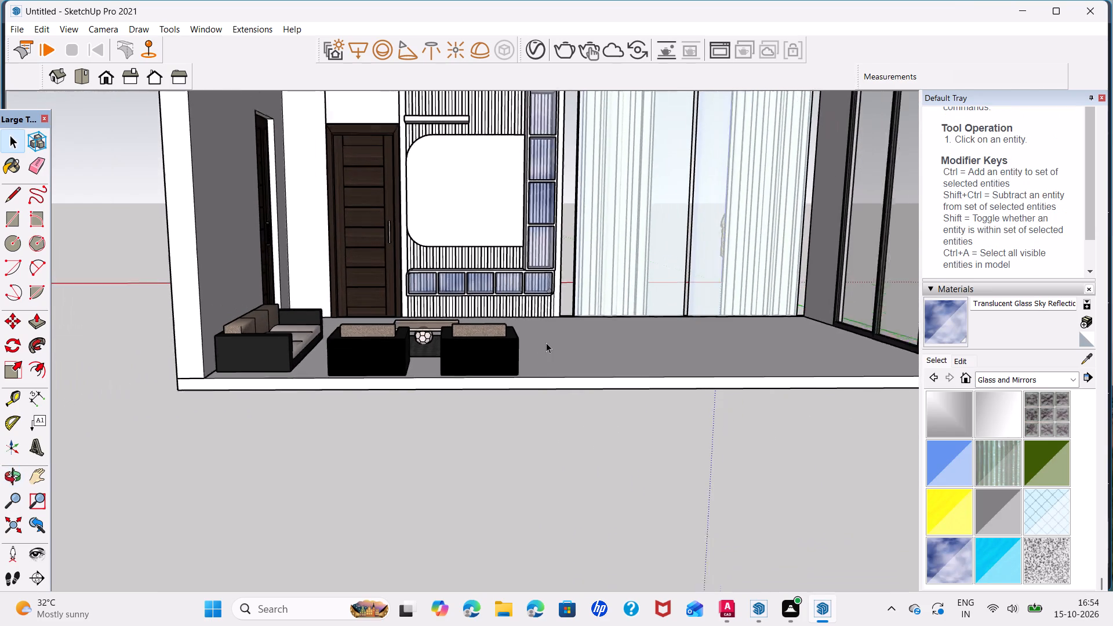
scroll(546, 343, "down", 1)
middle_click_drag(546, 342, 477, 396, "shift")
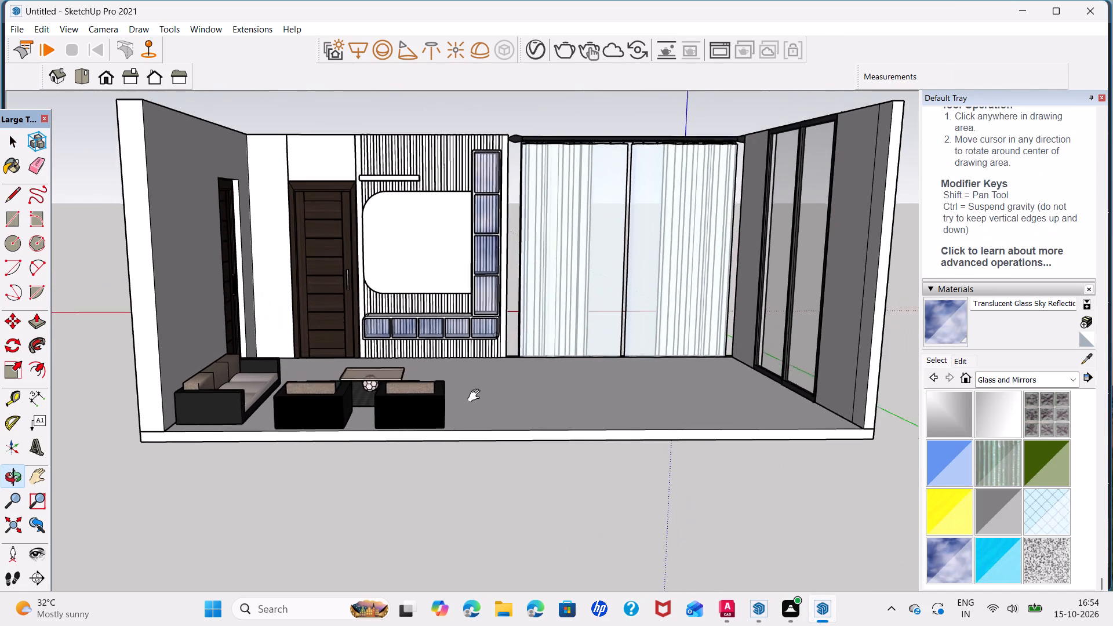
middle_click_drag(477, 396, 438, 409, "shift")
middle_click_drag(648, 412, 659, 405)
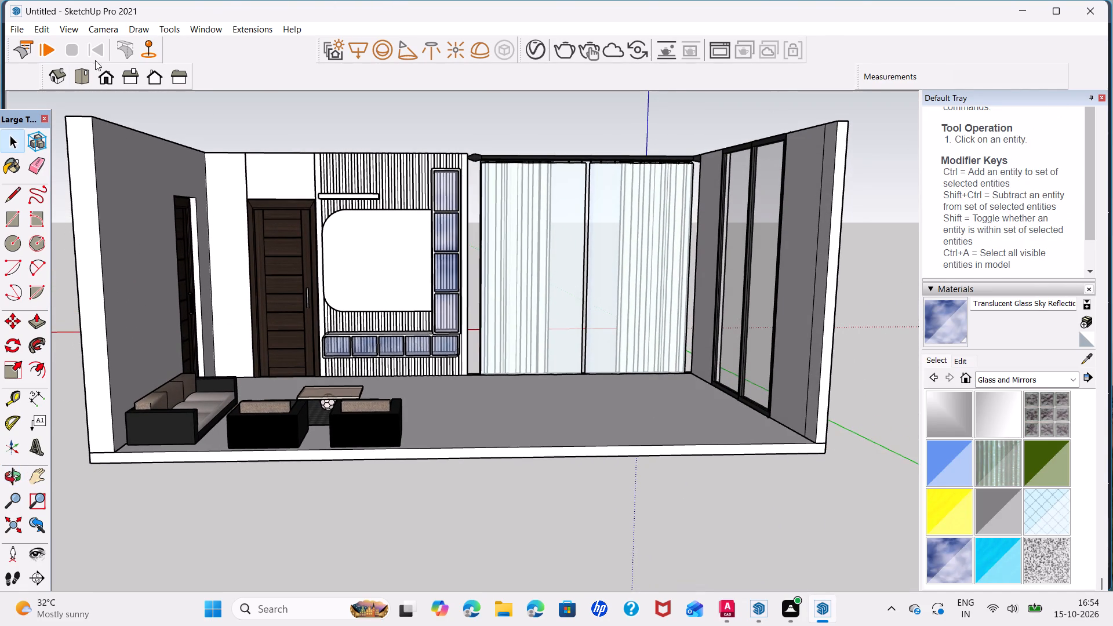
Import the Group_122 dining set from Downloads and place it on the empty floor near the sliding glass wall.
left_click(19, 21)
left_click(20, 28)
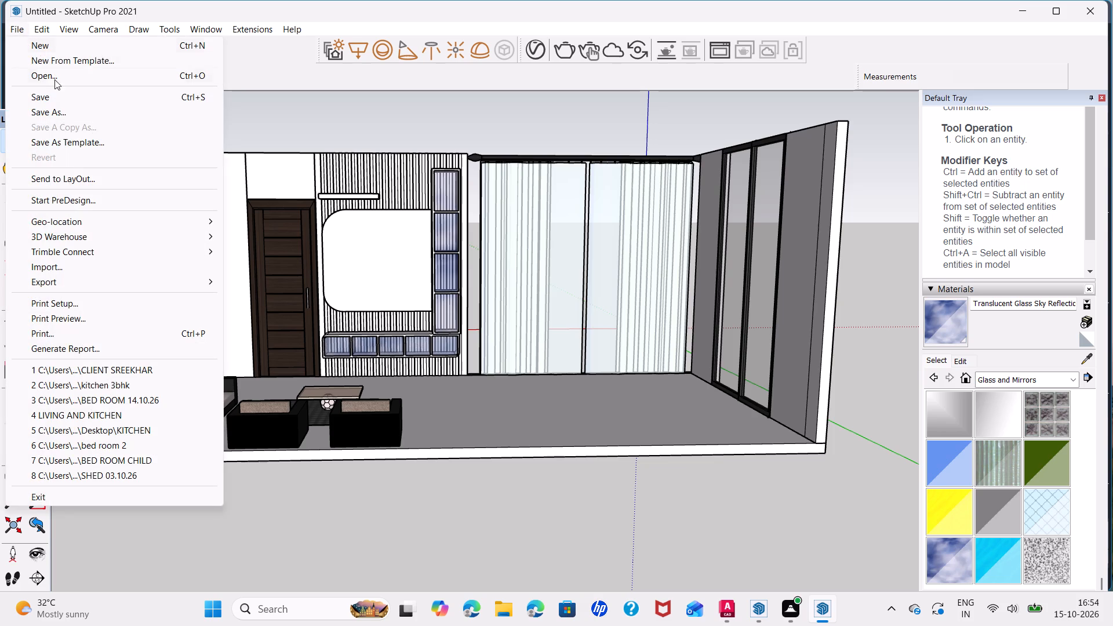
left_click(88, 263)
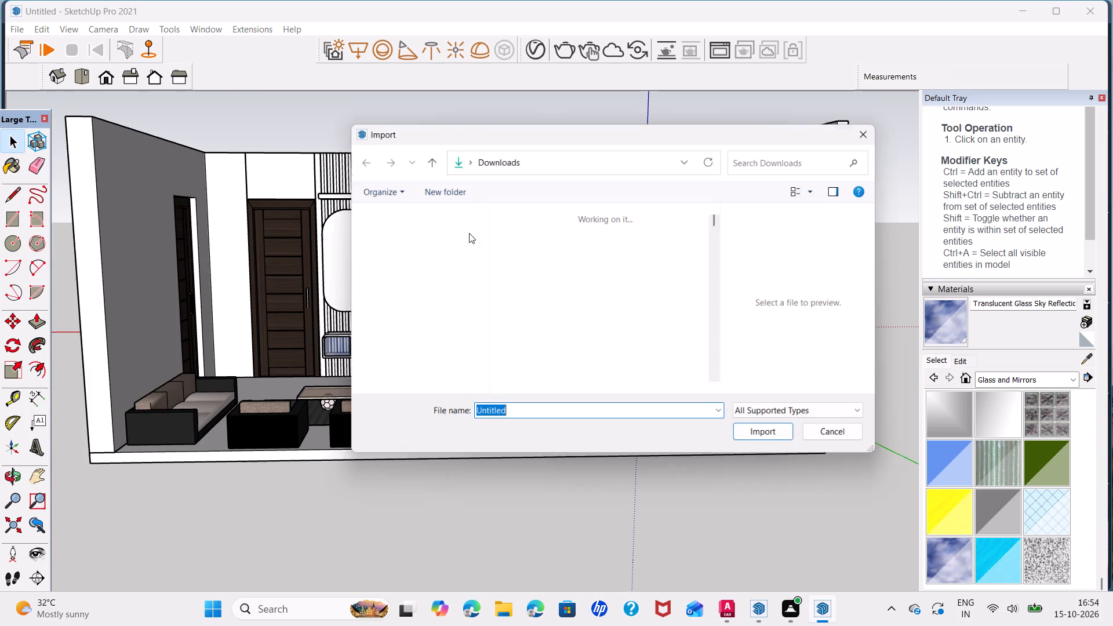
left_click(523, 388)
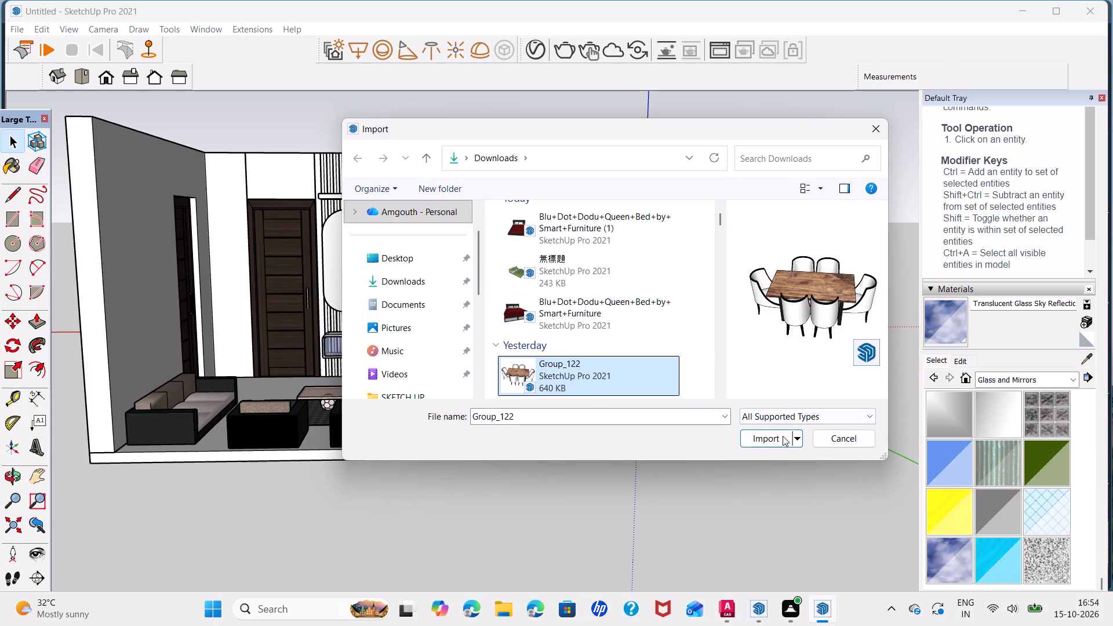
left_click(774, 446)
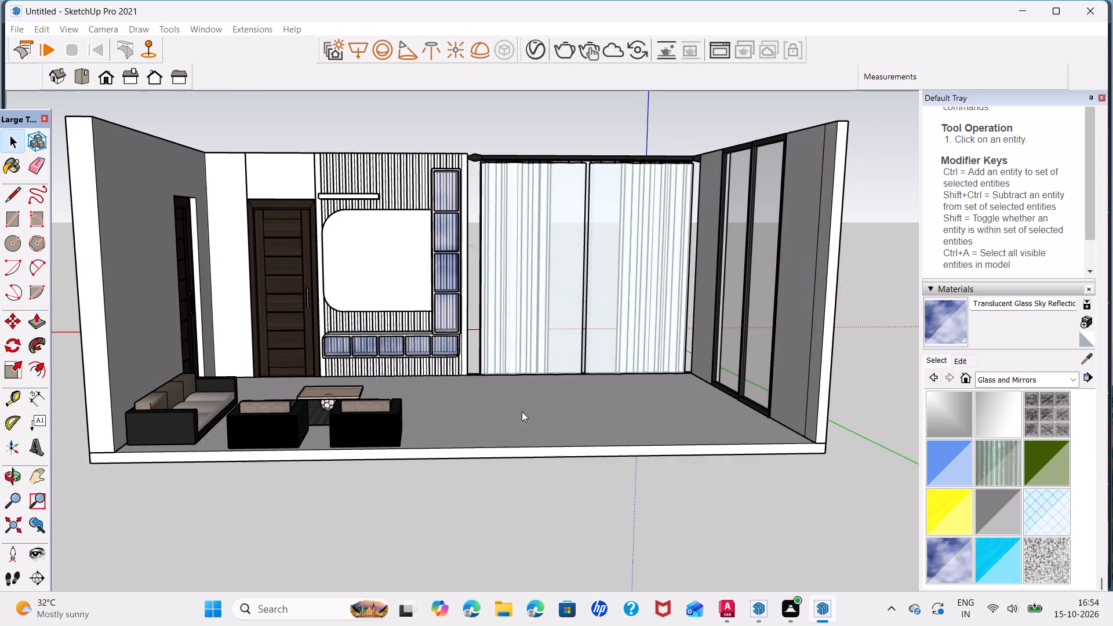
scroll(522, 412, "down", 8)
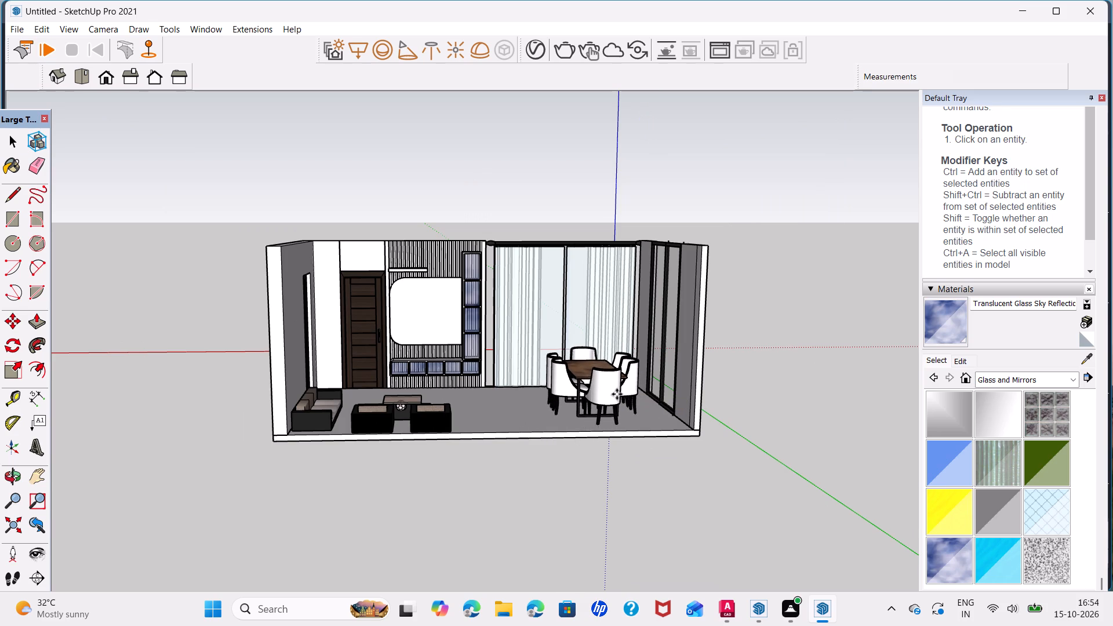
left_click(617, 394)
Rotate the dining set a quarter turn on the floor so the table's length runs parallel to the curtain wall.
middle_click_drag(584, 402, 765, 514)
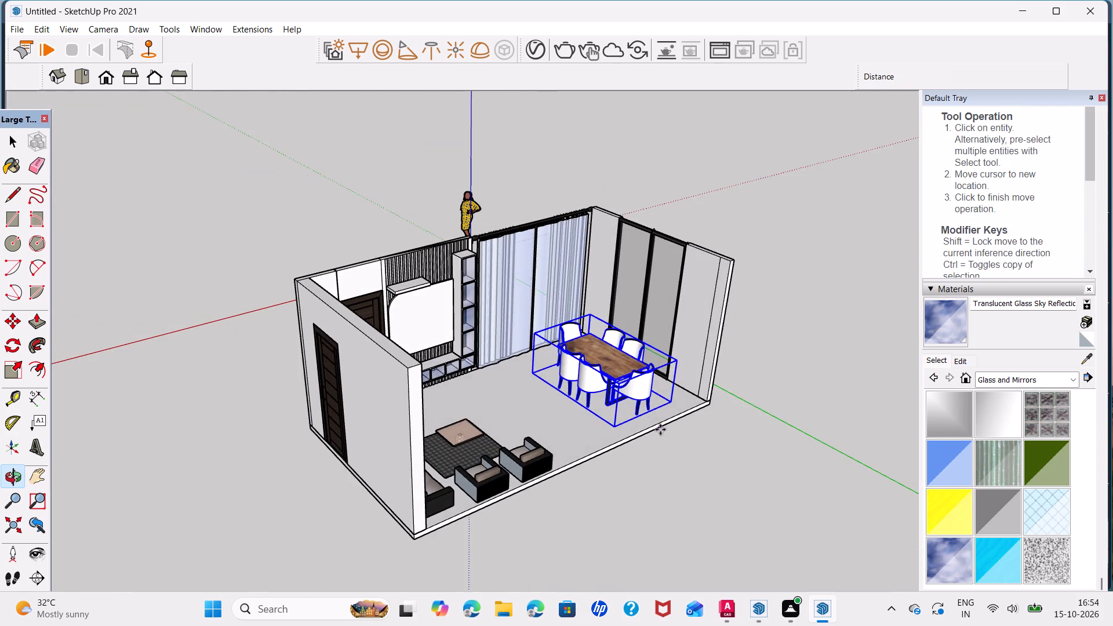
scroll(562, 397, "up", 7)
middle_click_drag(595, 423, 669, 468)
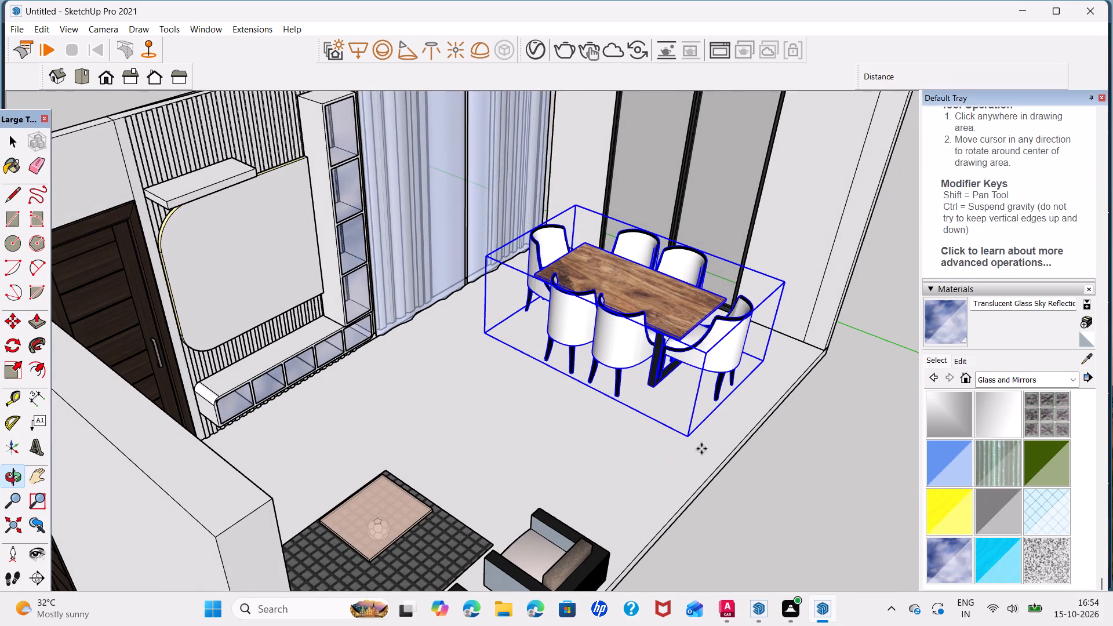
key("space")
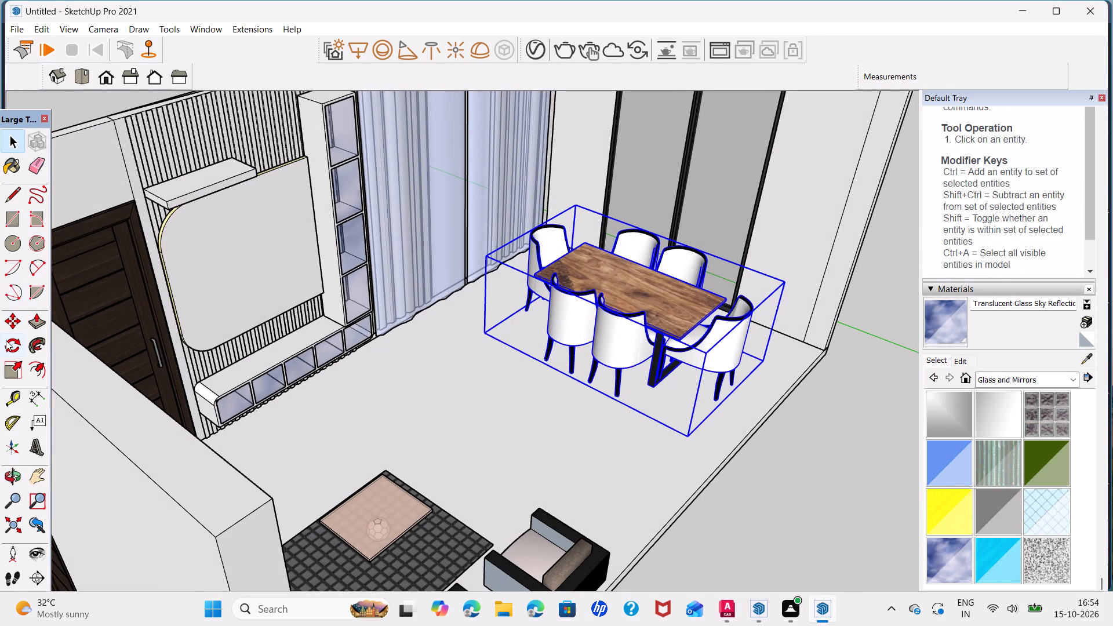
left_click(13, 350)
left_click(540, 397)
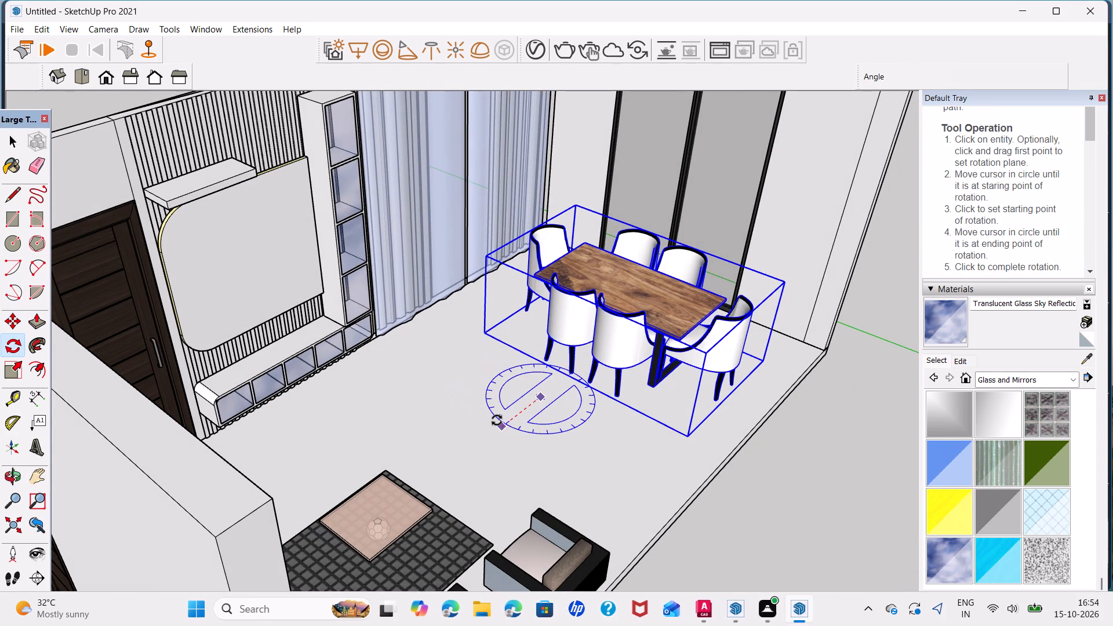
left_click(497, 420)
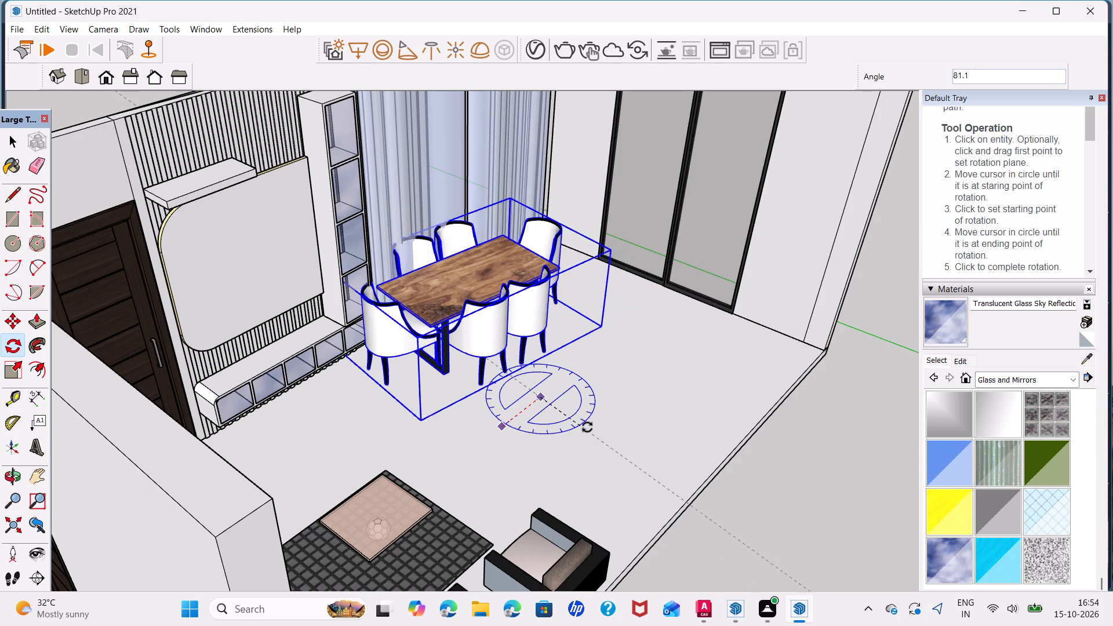
left_click(591, 425)
key("space")
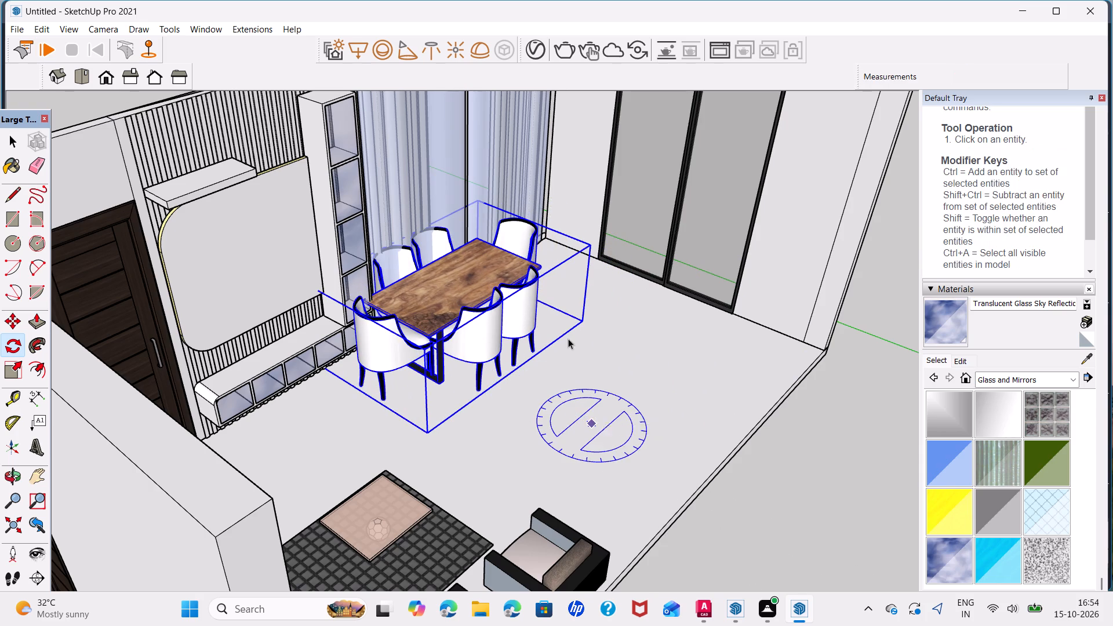
Move the dining set about 3' 2" away from the curtains, and about 3' 4" toward the sliding glass wall.
key("m")
left_click(584, 323)
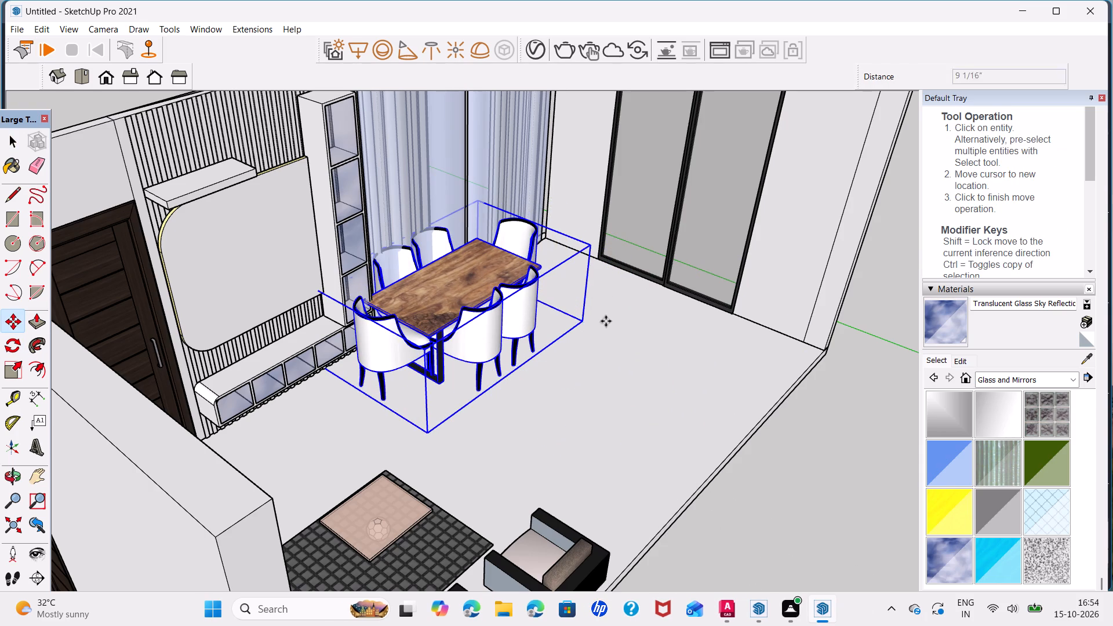
left_click(653, 363)
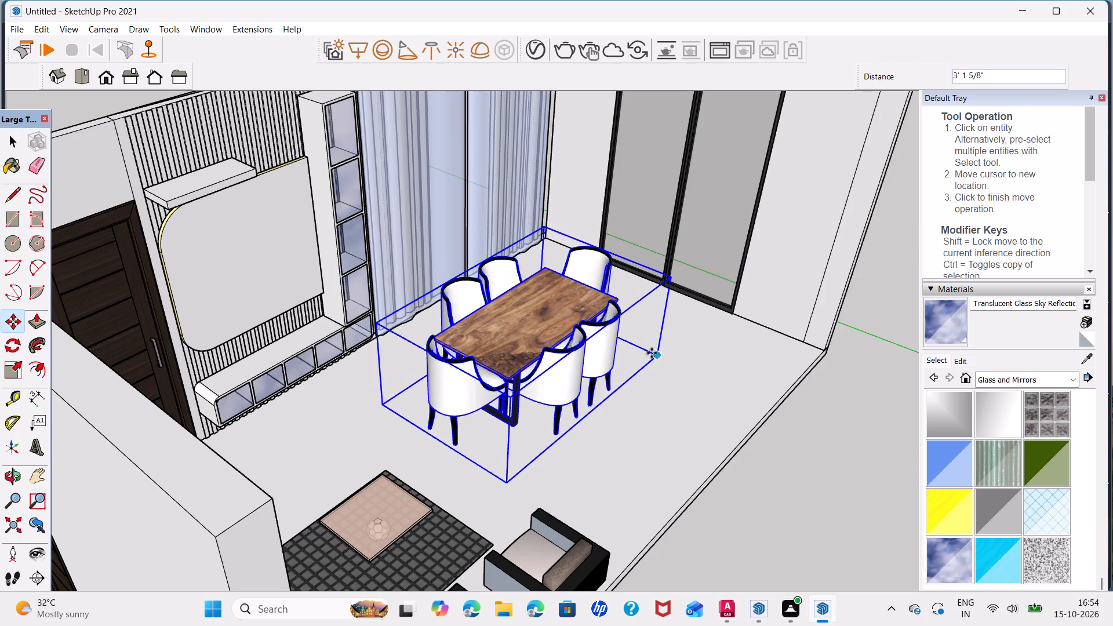
left_click(656, 355)
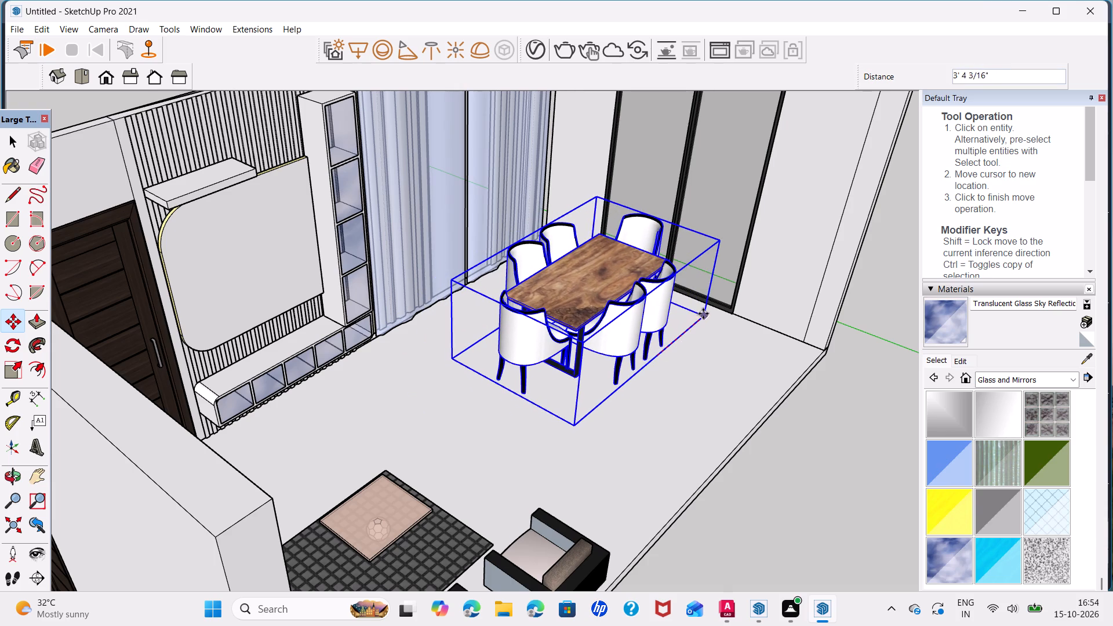
left_click(706, 312)
Shift the dining set about 6 3/4" back toward the curtain wall and deselect it.
middle_click_drag(517, 417, 750, 472)
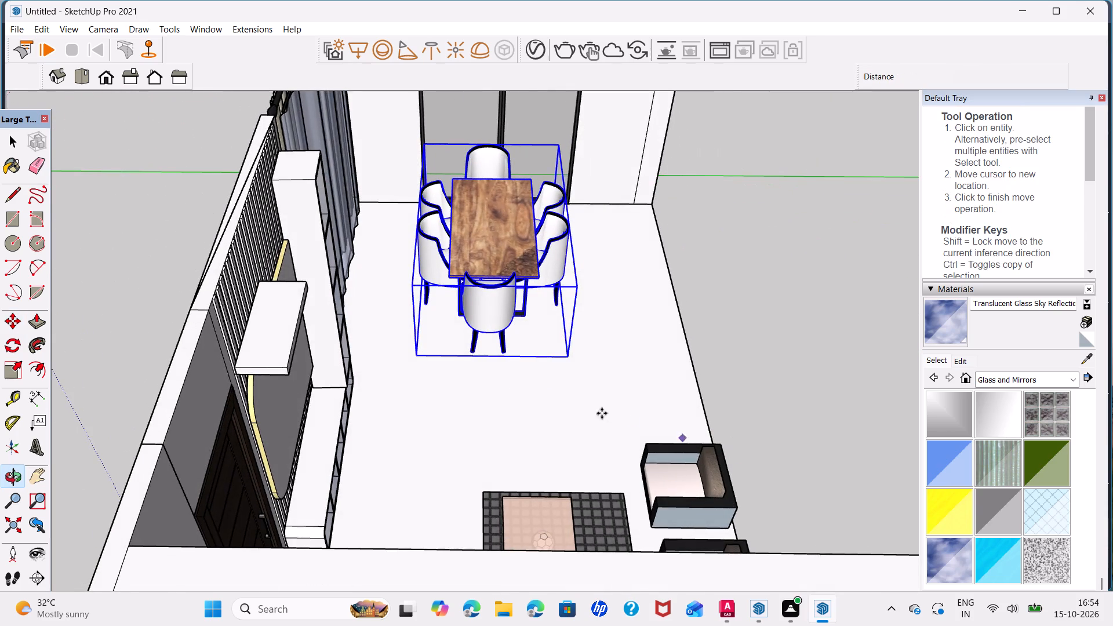
scroll(401, 353, "up", 3)
left_click(416, 356)
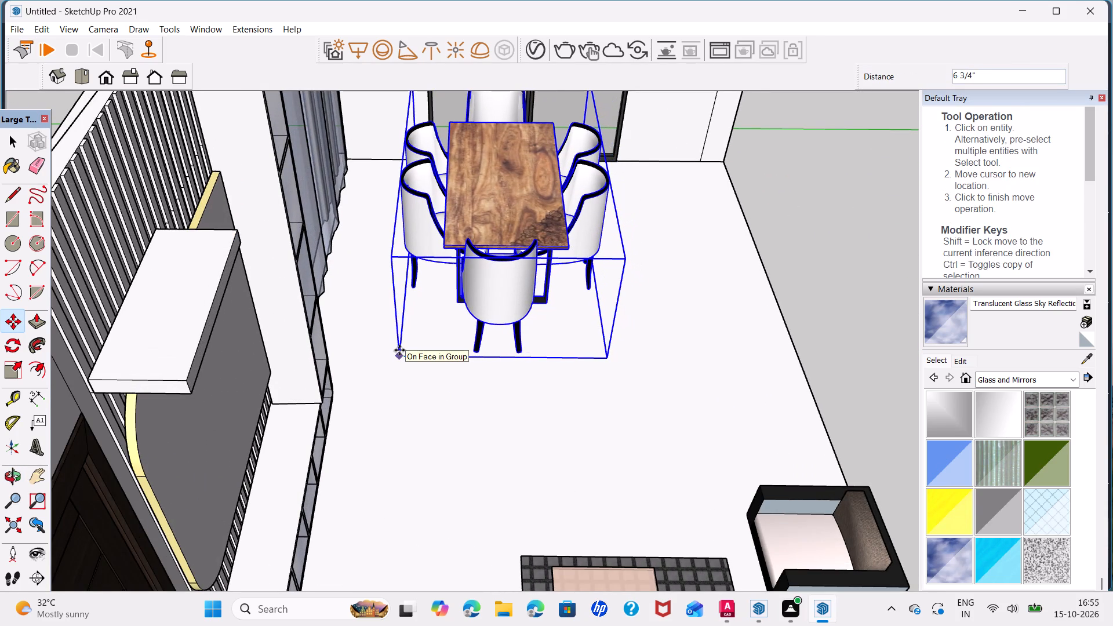
left_click(399, 350)
scroll(518, 388, "down", 7)
middle_click_drag(599, 416, 357, 385)
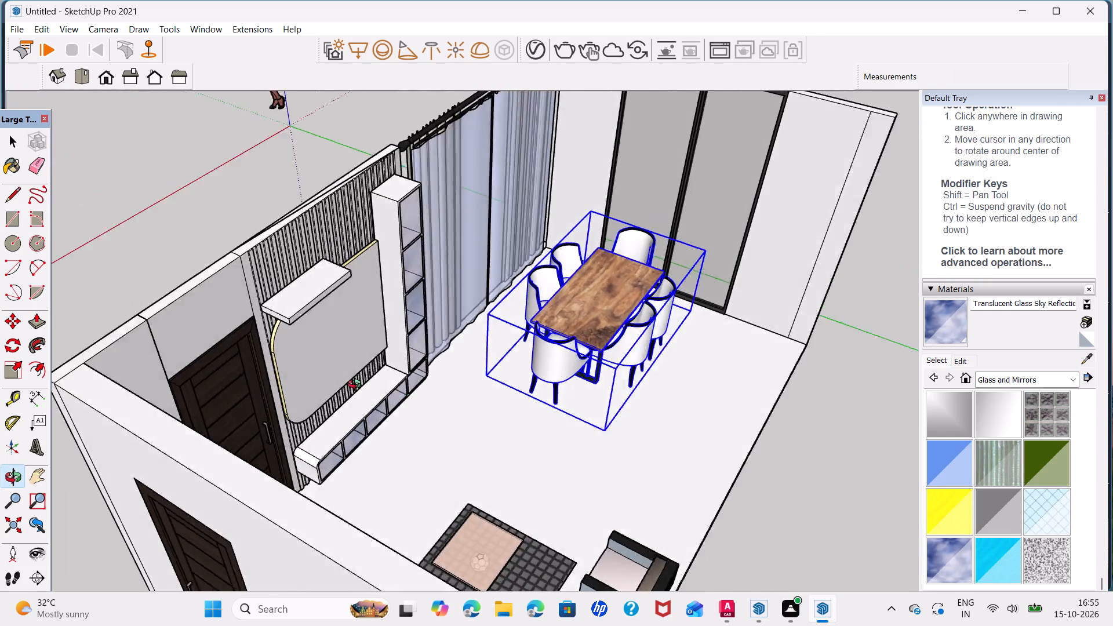
middle_click_drag(357, 385, 198, 303)
scroll(457, 471, "down", 5)
middle_click_drag(494, 486, 391, 464)
scroll(492, 475, "down", 1)
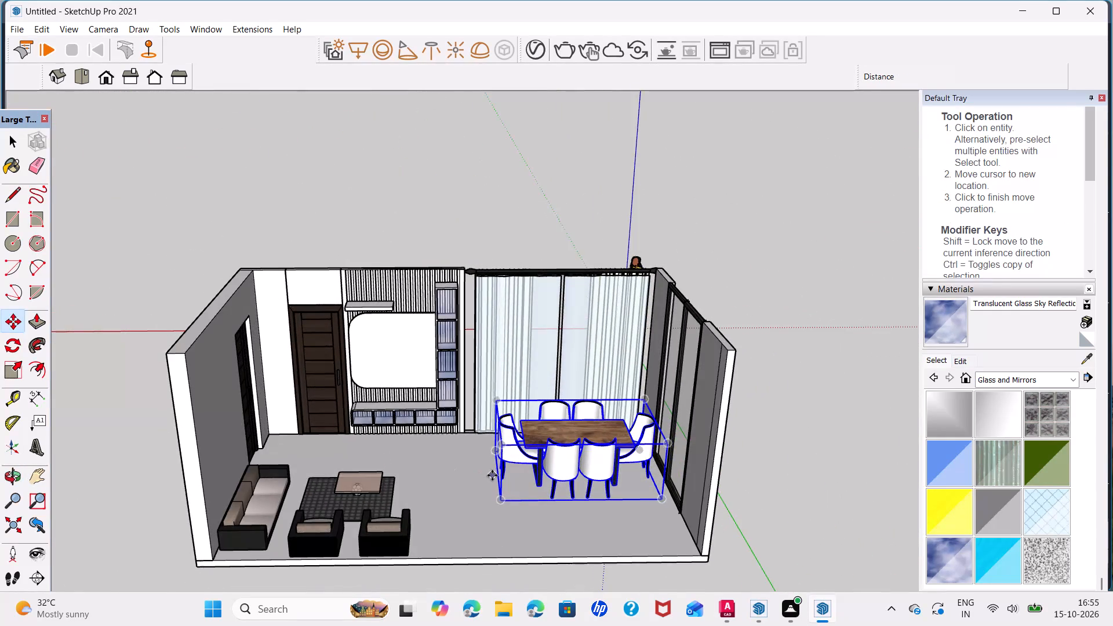
scroll(492, 475, "down", 1)
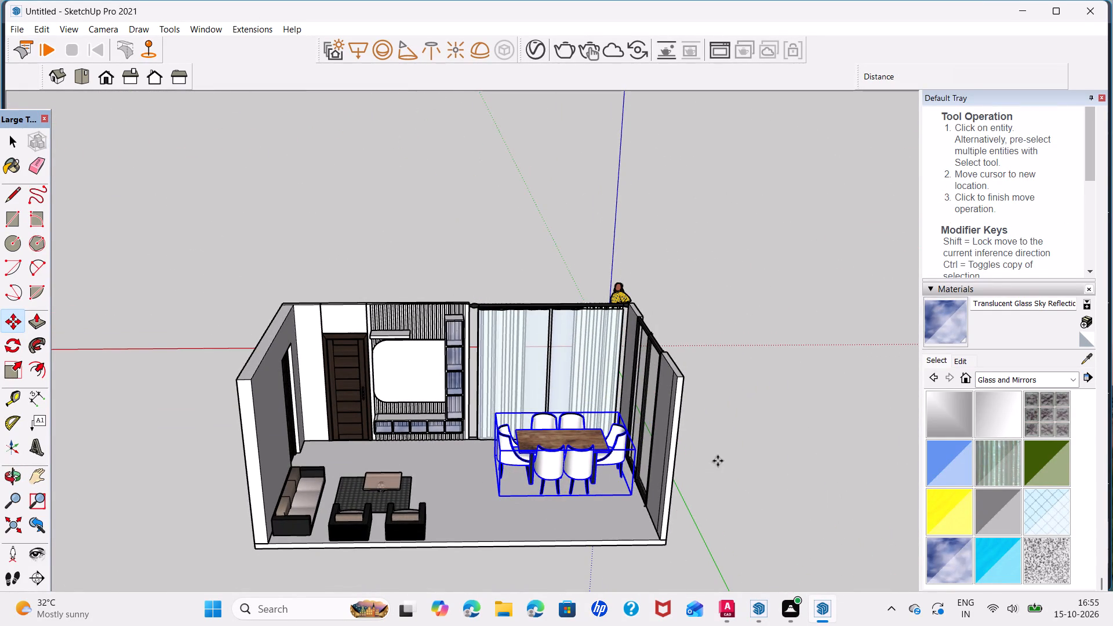
key("space")
left_click(736, 428)
Import the download_mid_50c7180b9fccec56d493bfe20f94b6ab_ctyp_sp_cv_p8 TV model from Downloads and place it in the open space behind the room.
scroll(528, 350, "up", 1)
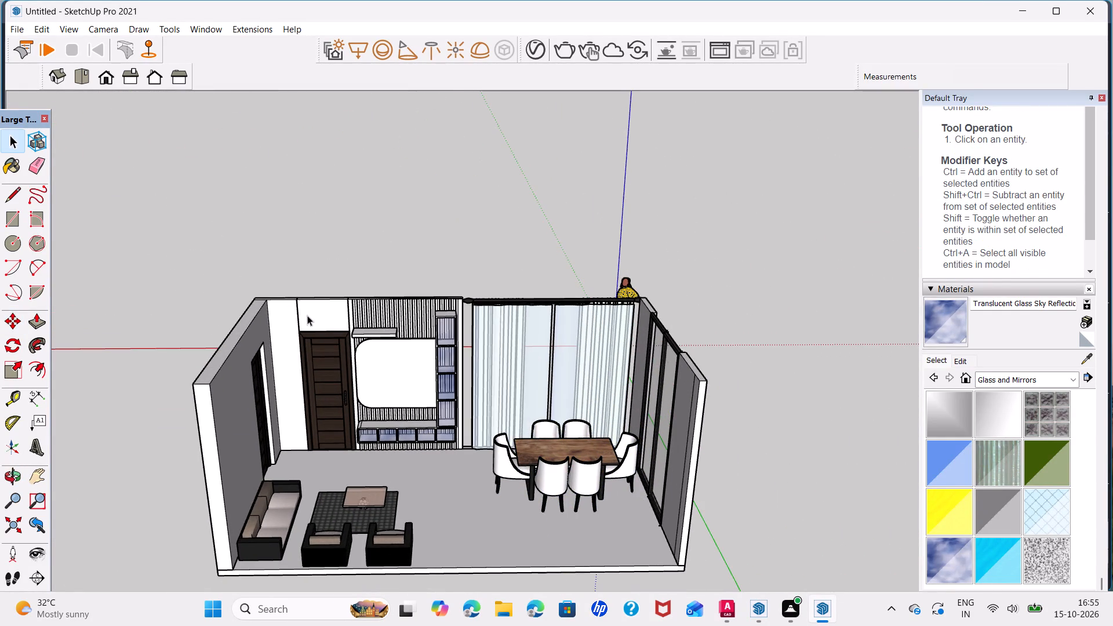
middle_click_drag(307, 315, 319, 400)
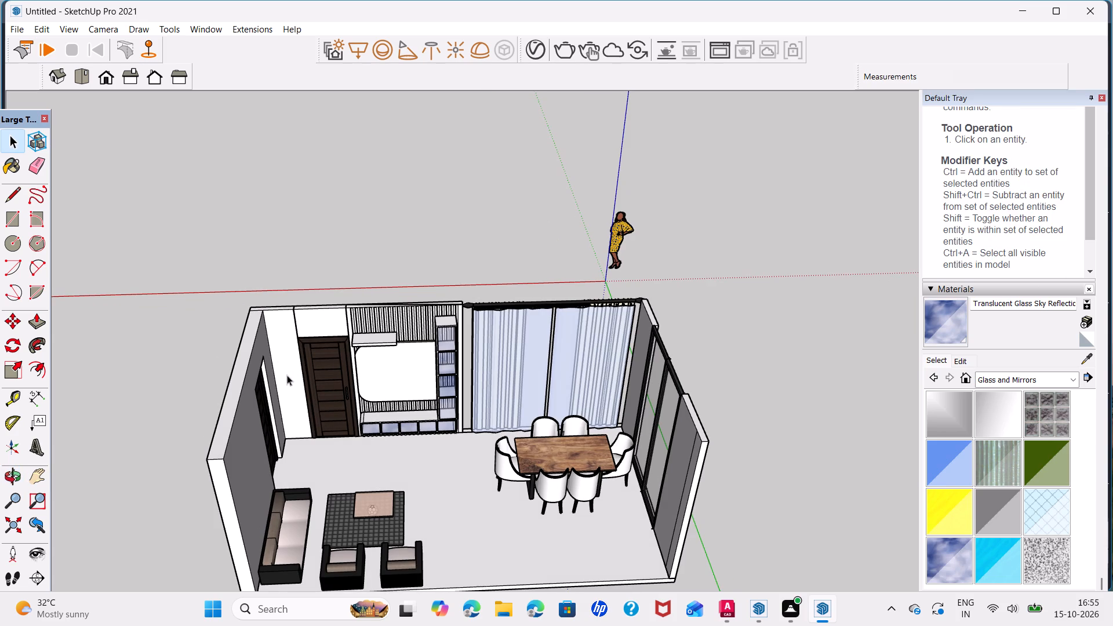
key("r")
key("space")
middle_click_drag(437, 418, 439, 260)
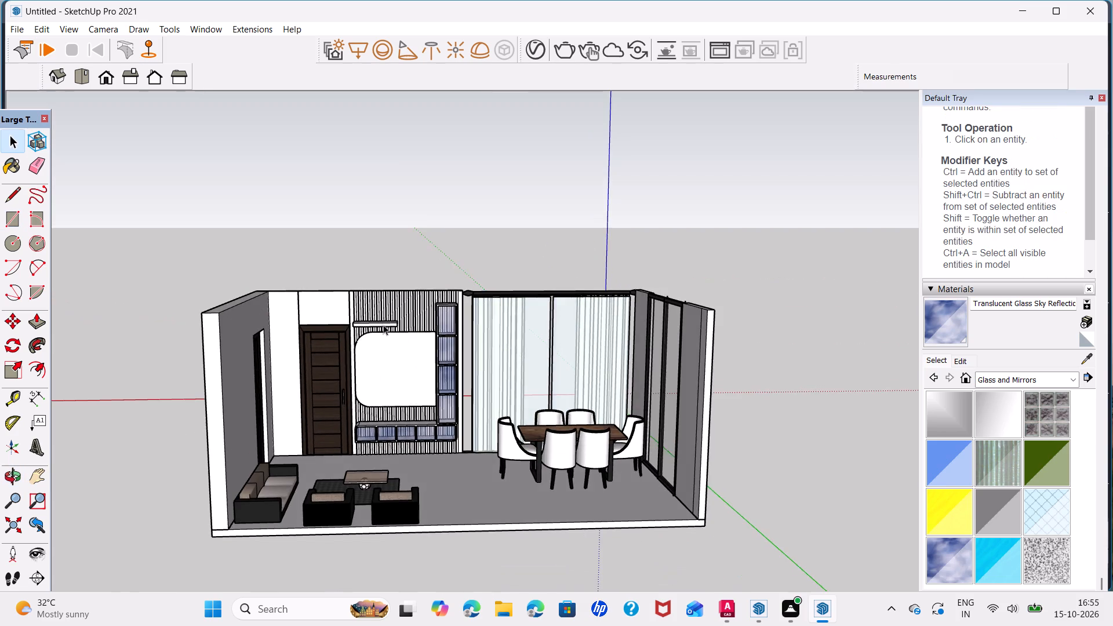
scroll(382, 323, "up", 6)
middle_click_drag(465, 362, 459, 321)
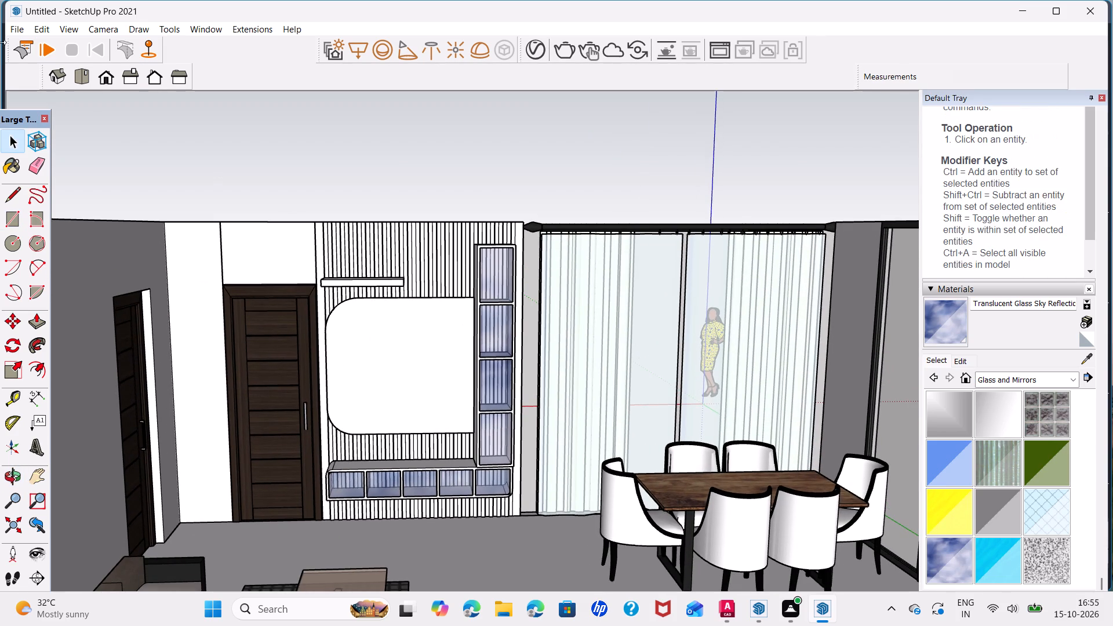
left_click(11, 24)
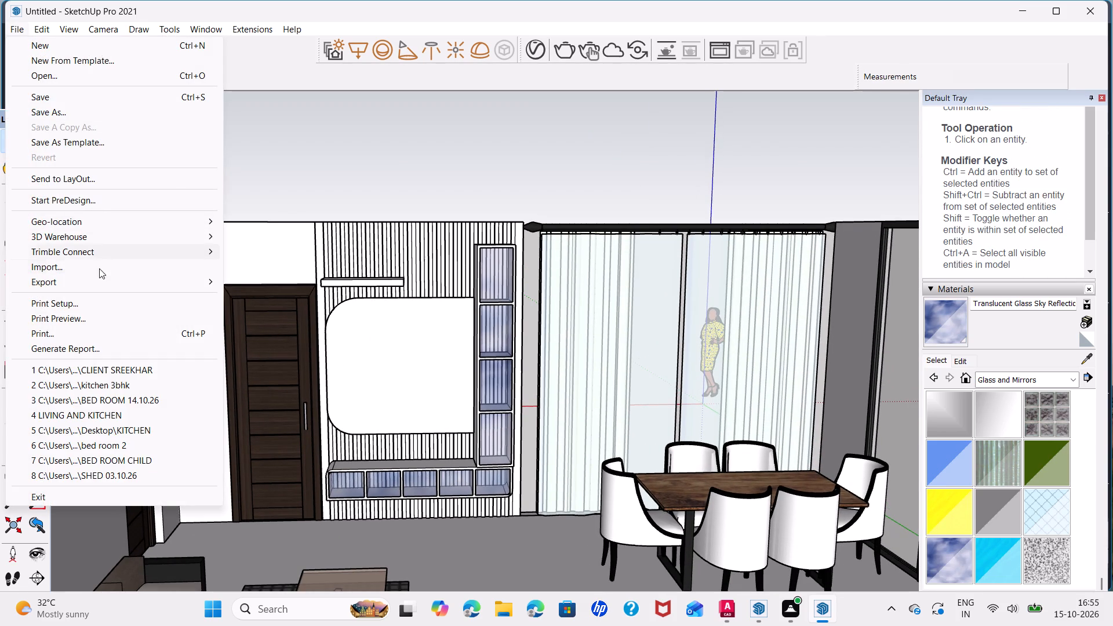
left_click(99, 268)
scroll(572, 331, "down", 6)
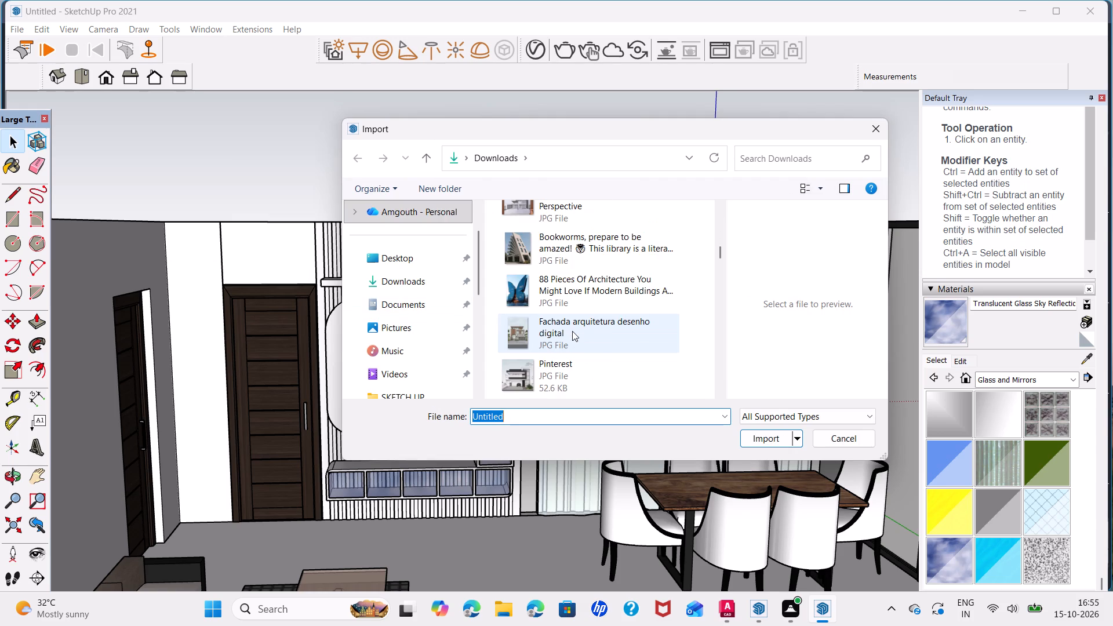
scroll(572, 331, "down", 3)
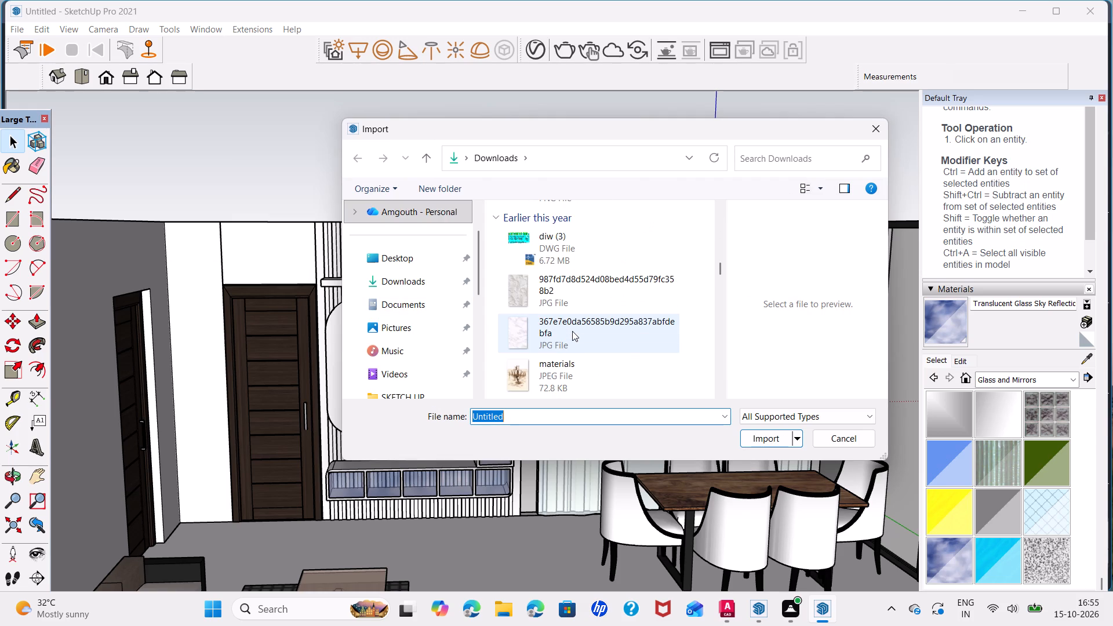
scroll(572, 331, "down", 9)
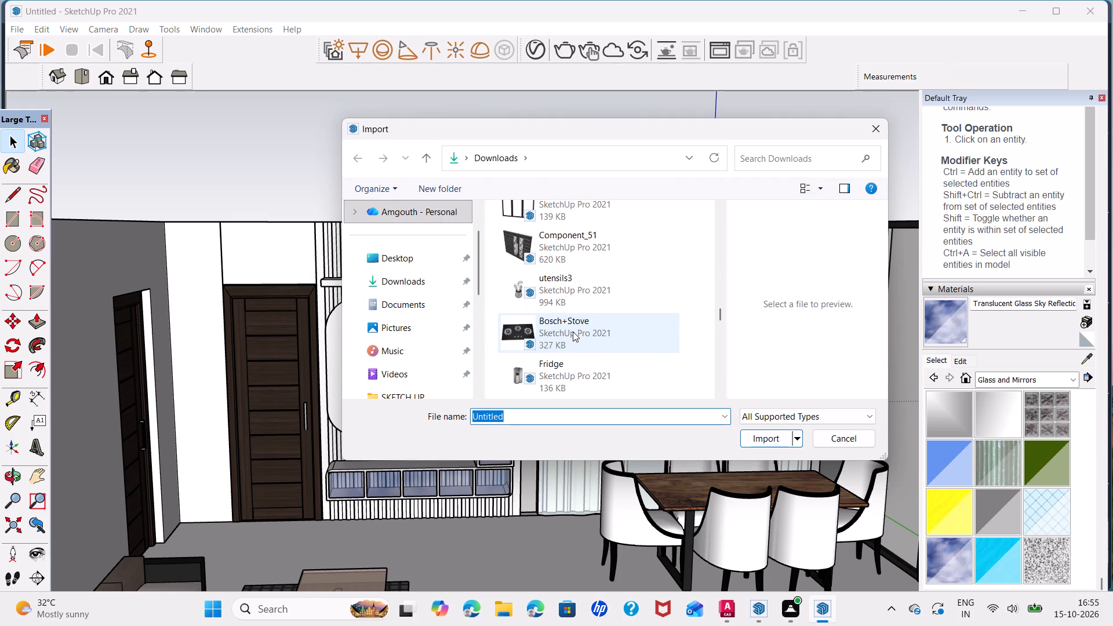
scroll(555, 351, "down", 2)
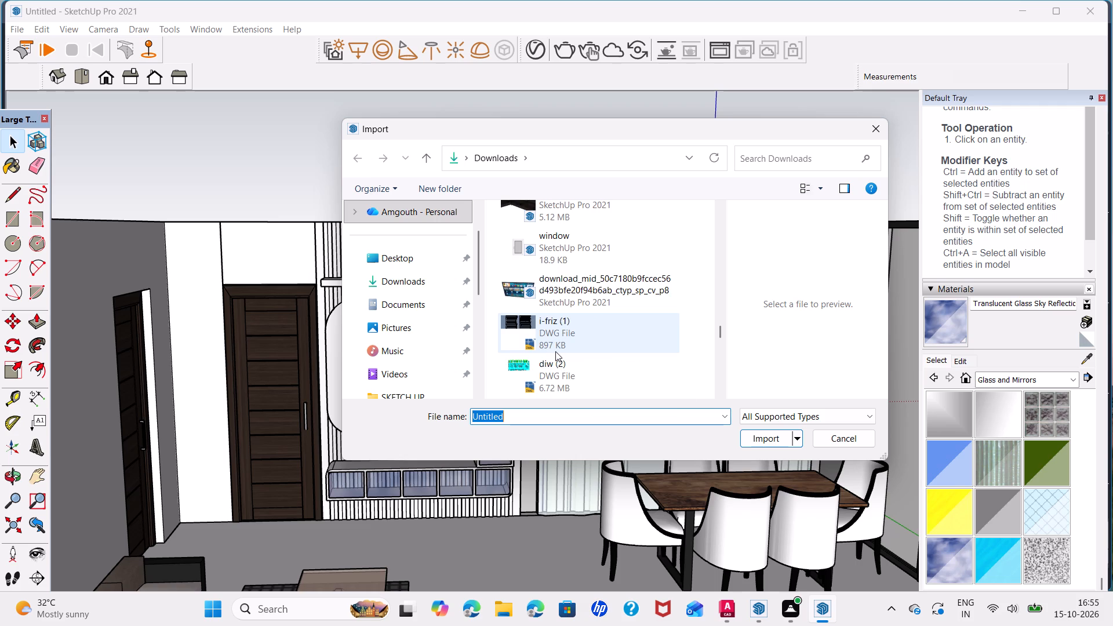
left_click(504, 280)
left_click(755, 432)
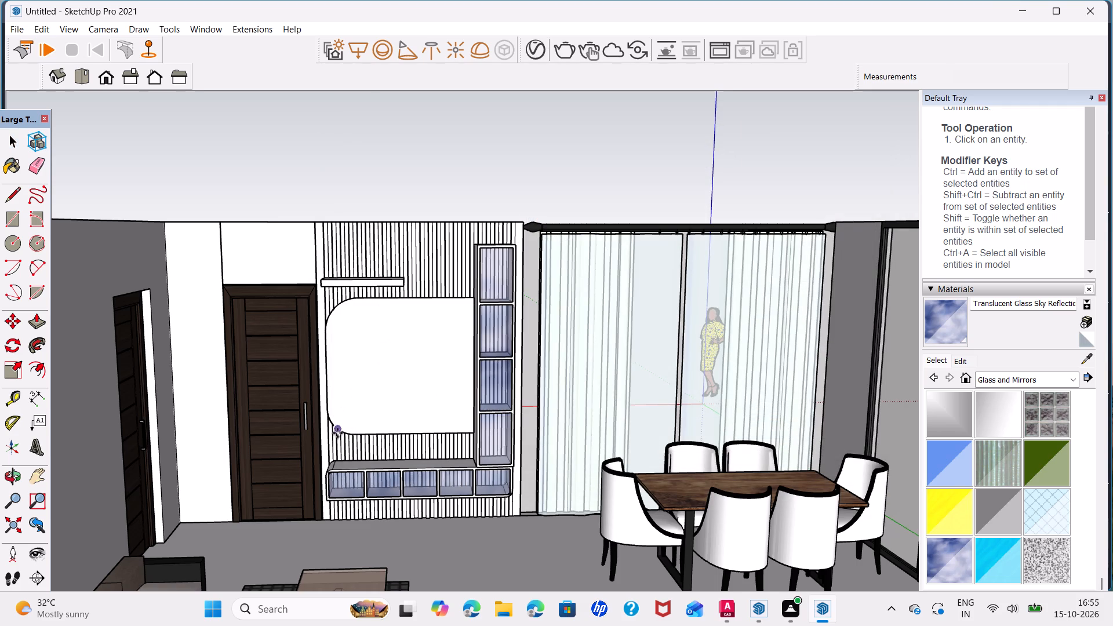
scroll(408, 523, "down", 6)
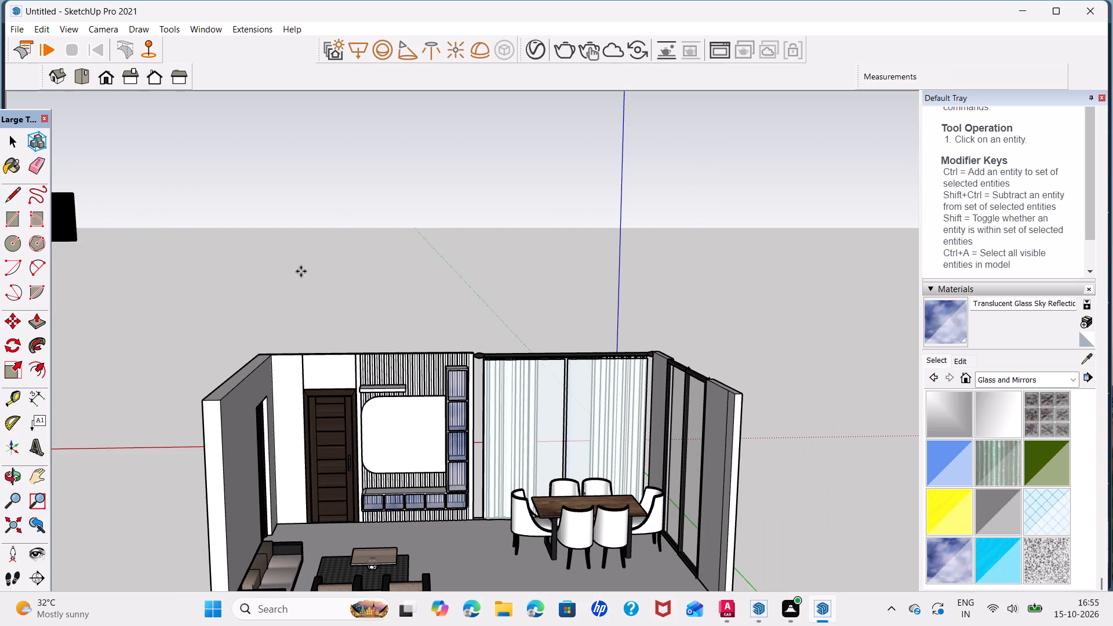
left_click(604, 293)
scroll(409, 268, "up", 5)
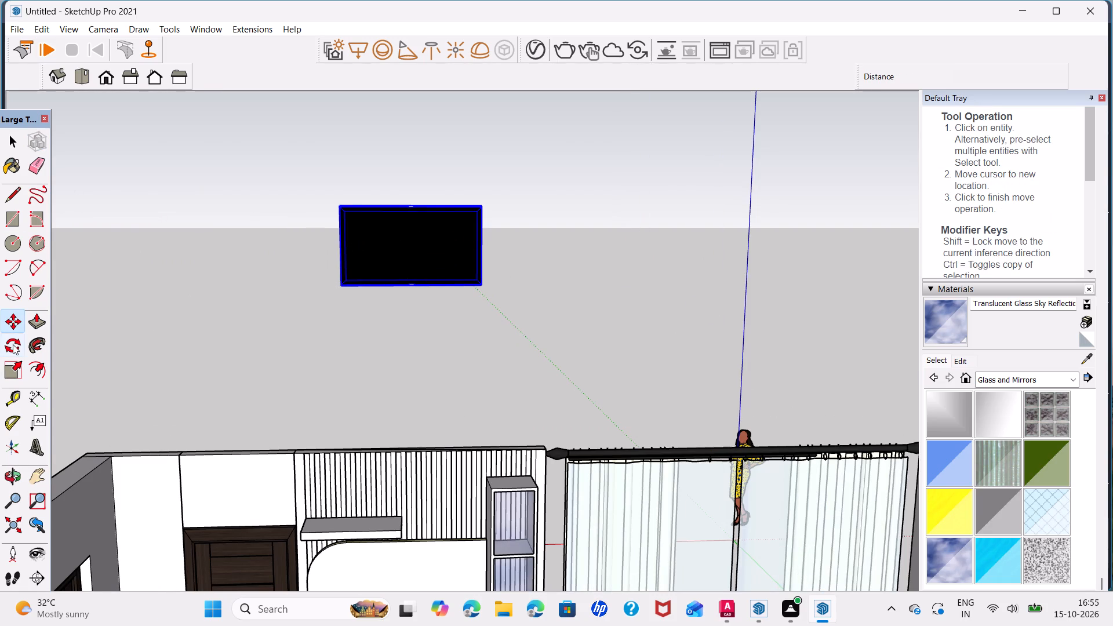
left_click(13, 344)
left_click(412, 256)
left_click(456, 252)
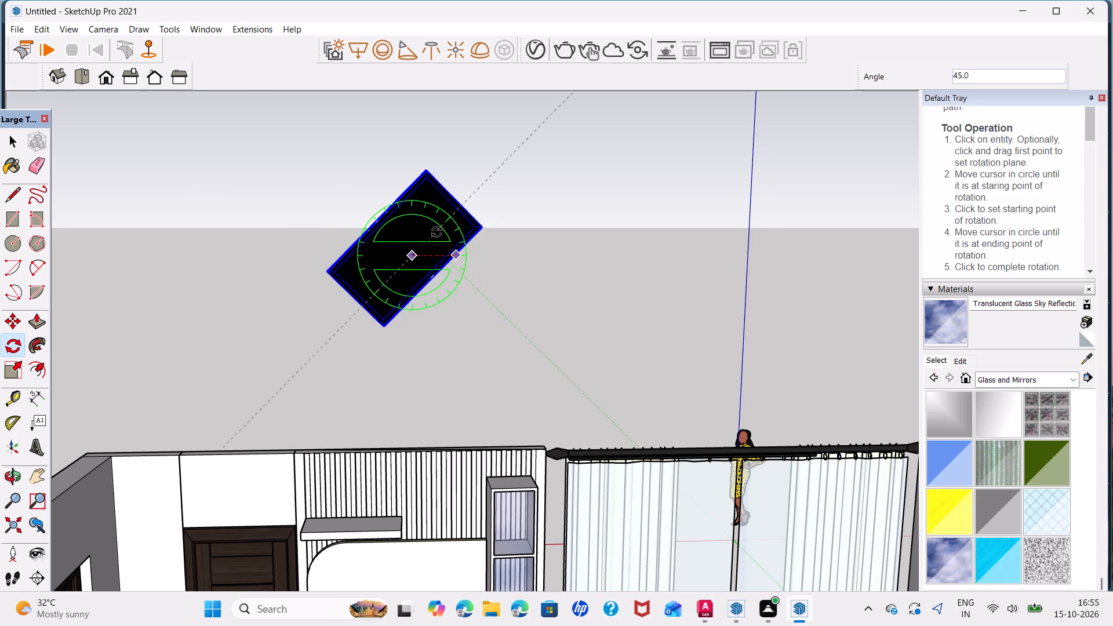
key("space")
Rotate the TV 180 degrees about the vertical axis so its screen faces into the room.
middle_click_drag(415, 216, 380, 460)
scroll(435, 272, "down", 6)
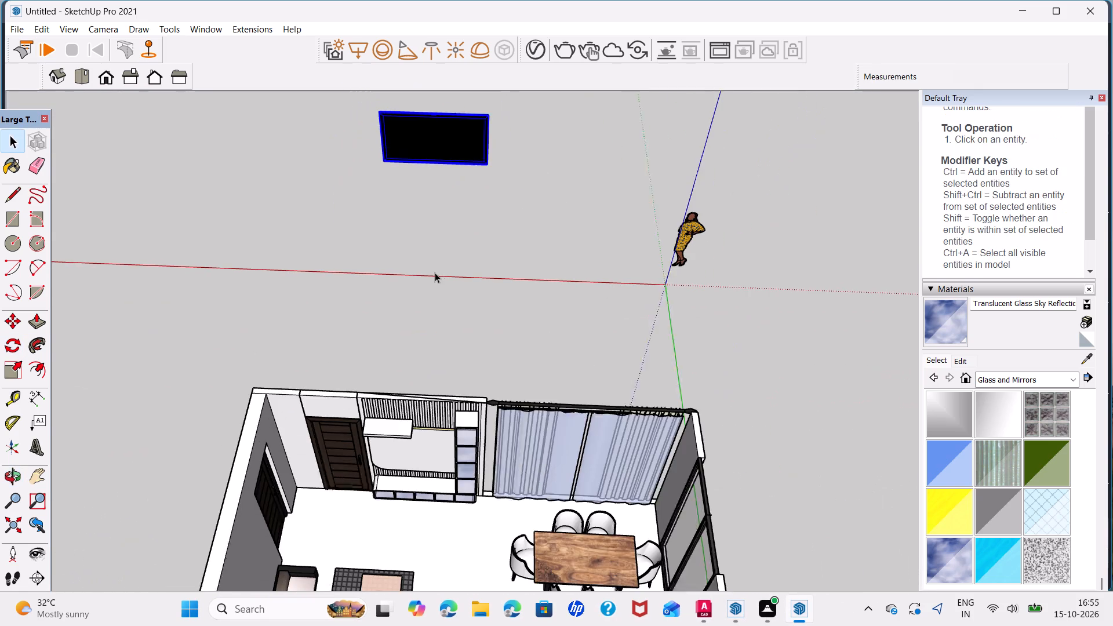
middle_click_drag(424, 215, 427, 397, "shift")
scroll(443, 318, "up", 13)
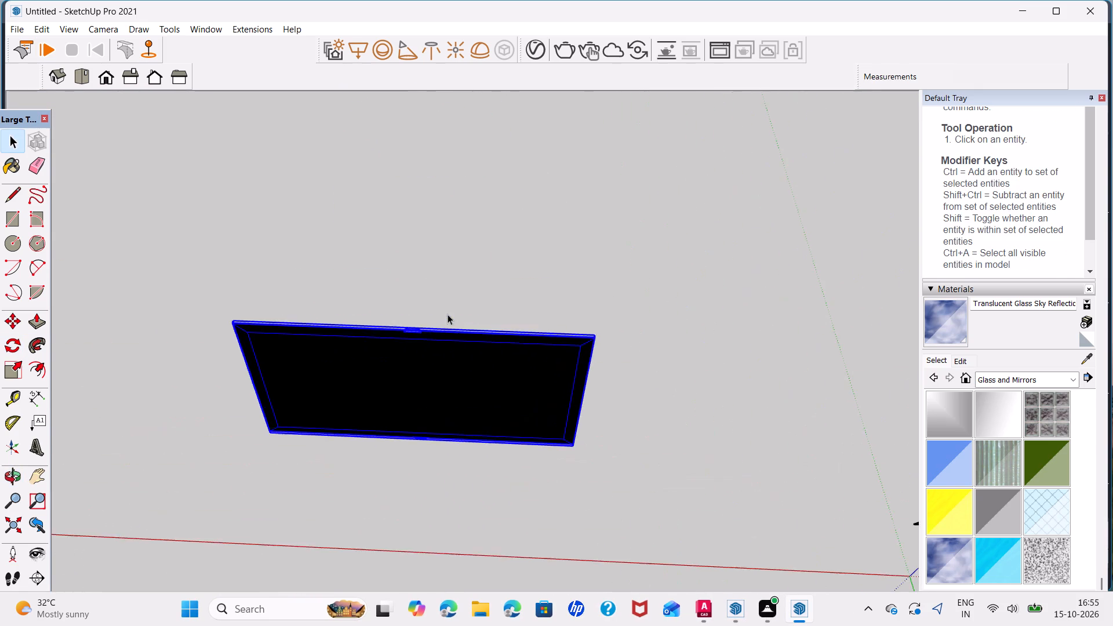
scroll(448, 314, "up", 6)
left_click(12, 347)
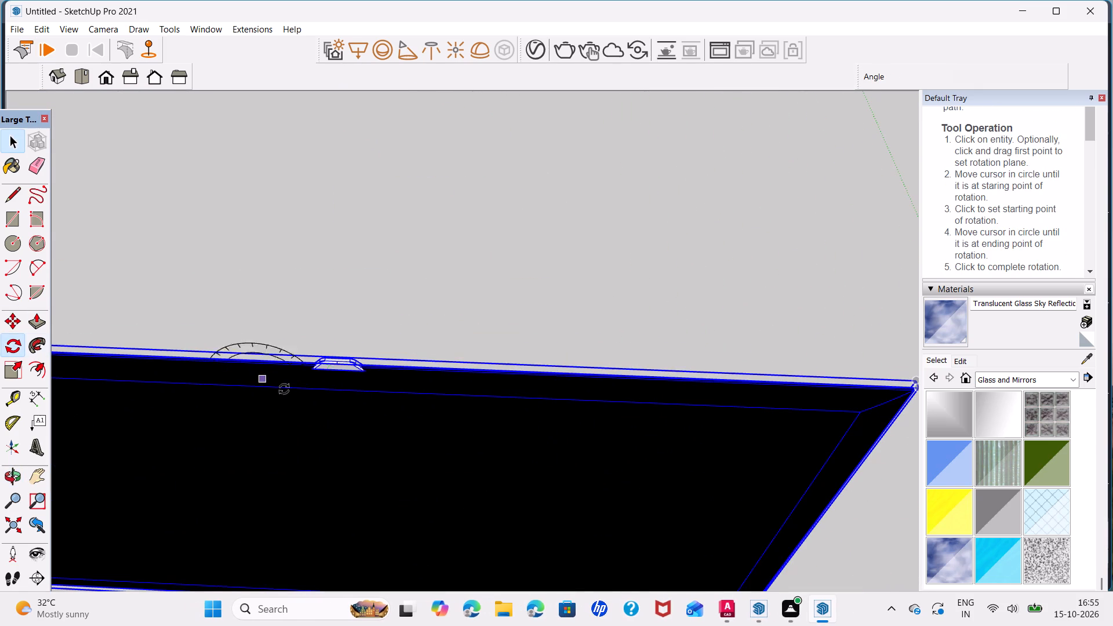
left_click(344, 374)
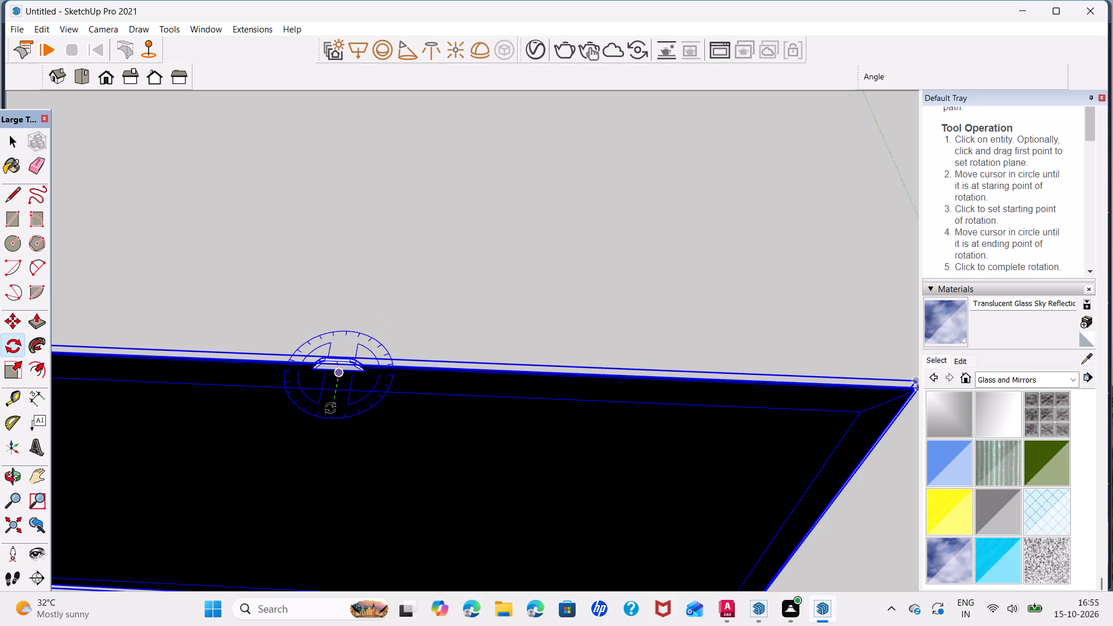
left_click(330, 409)
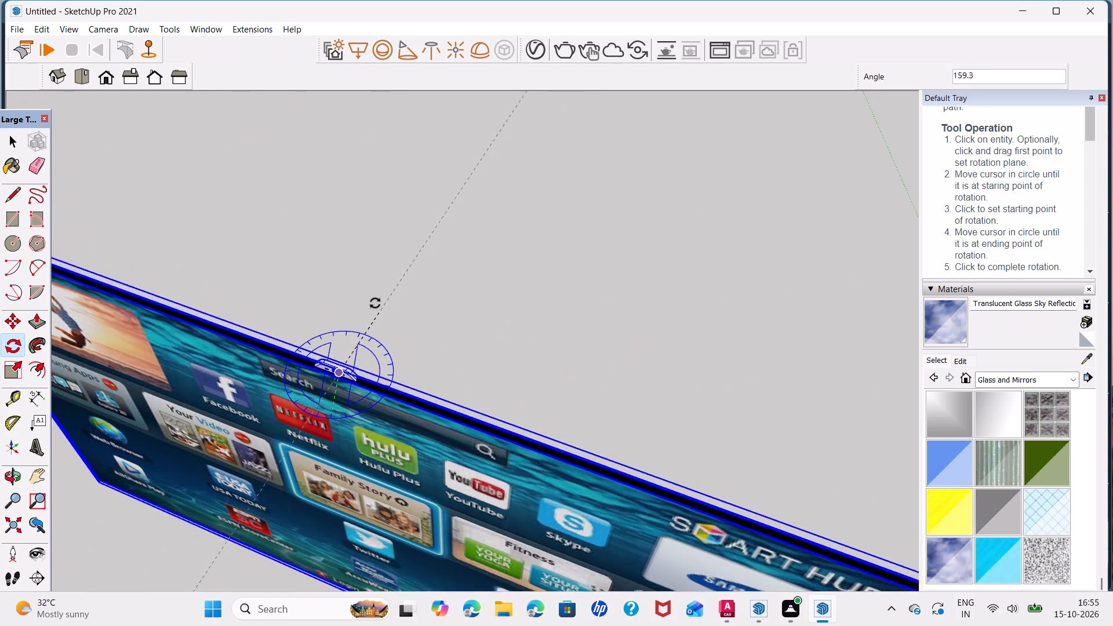
left_click(358, 280)
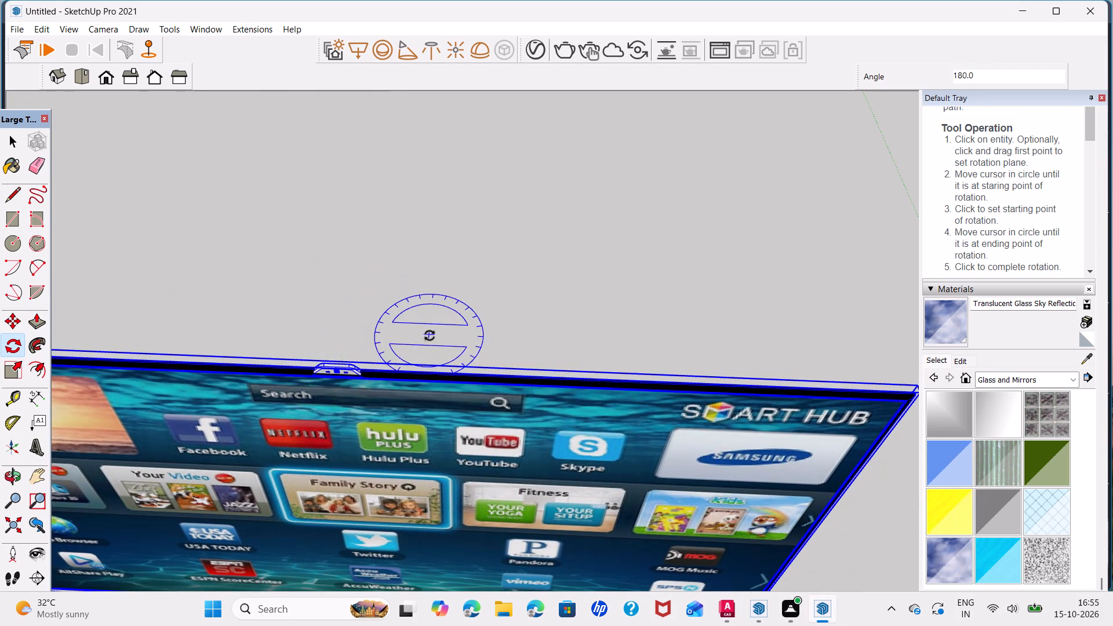
key("space")
Move the TV by its upper corner about 18' 4" onto the white rounded panel of the TV unit.
scroll(449, 360, "down", 8)
key("m")
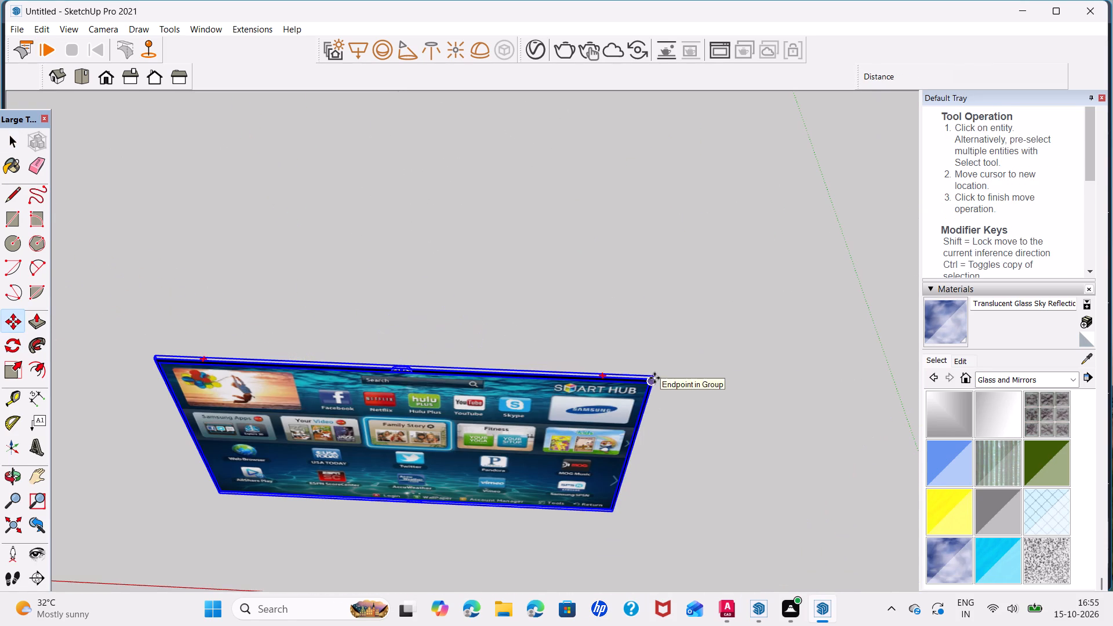
left_click(654, 378)
scroll(565, 470, "down", 7)
middle_click_drag(568, 498, 582, 256)
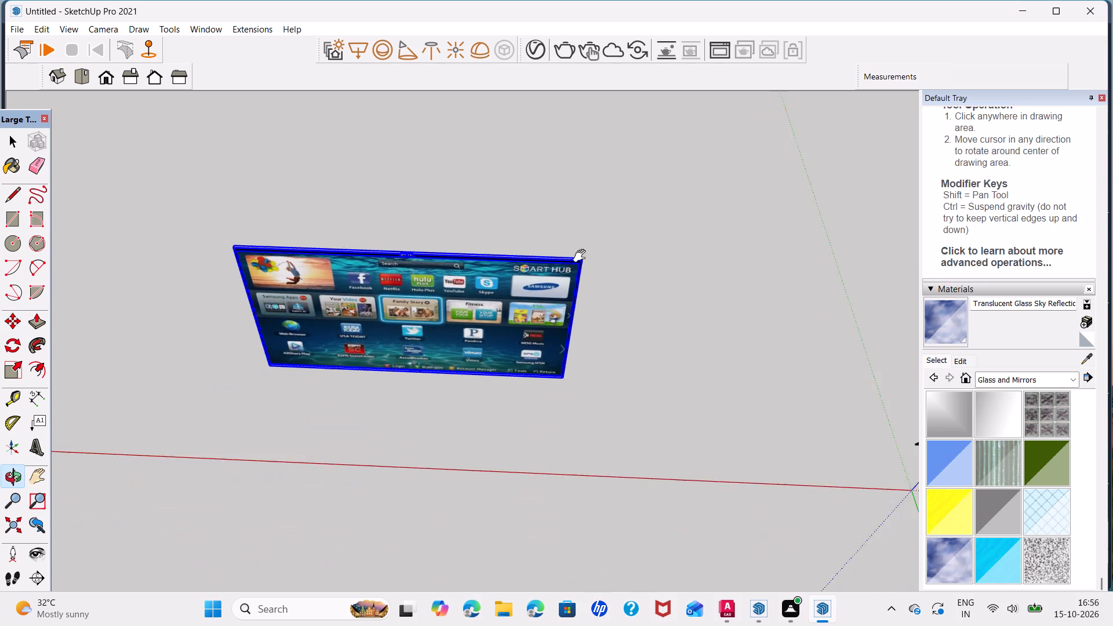
middle_click_drag(582, 256, 586, 238)
scroll(588, 234, "down", 6)
scroll(599, 355, "down", 14)
middle_click_drag(602, 509, 602, 511, "shift")
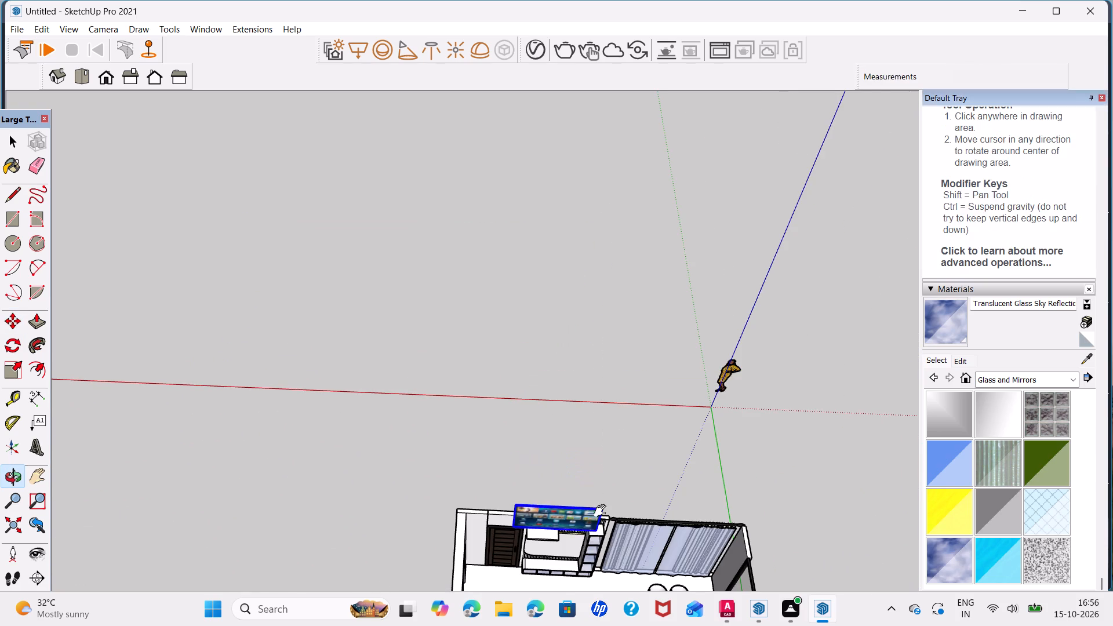
middle_click_drag(602, 511, 585, 298, "shift")
scroll(577, 377, "up", 13)
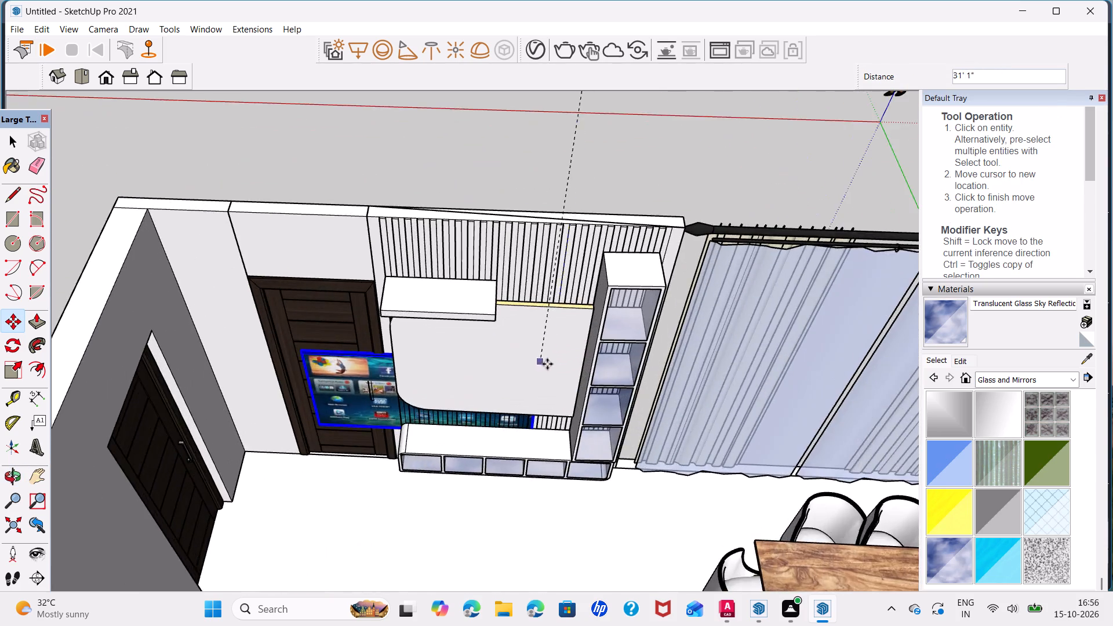
scroll(548, 364, "up", 7)
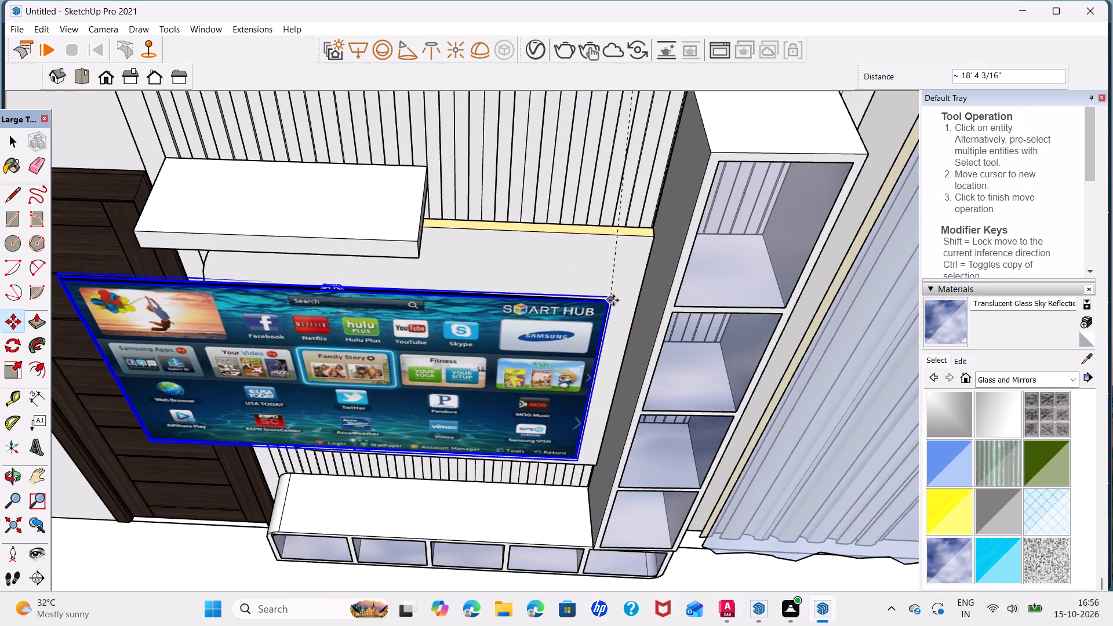
left_click(621, 299)
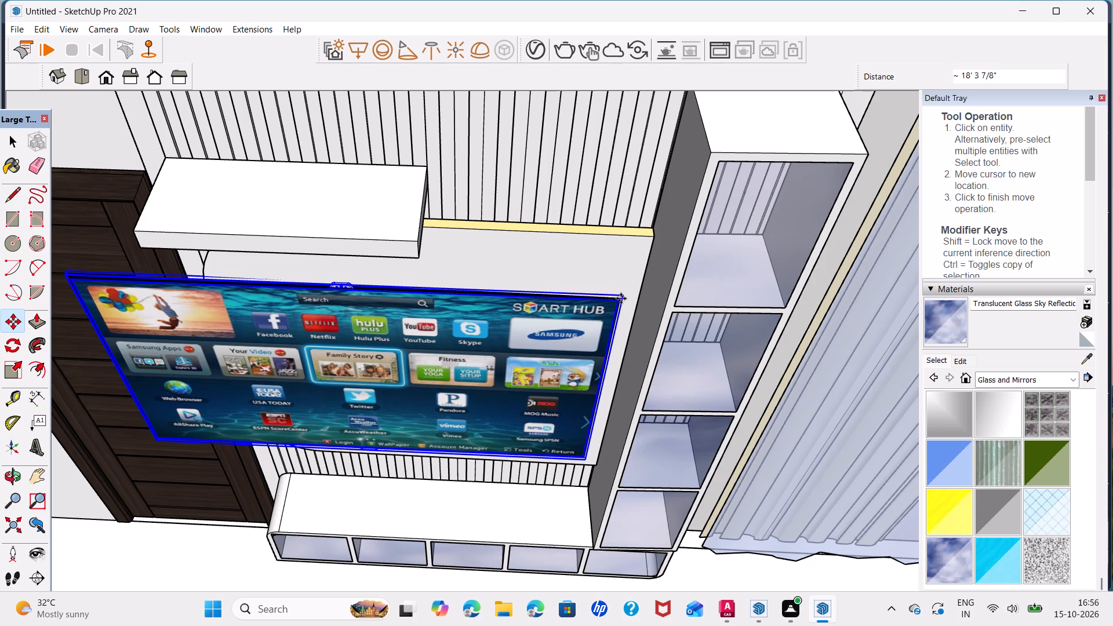
Scale the TV down to 0.65 from its upper corner so it fits within the white rounded panel.
middle_click_drag(336, 343, 551, 253)
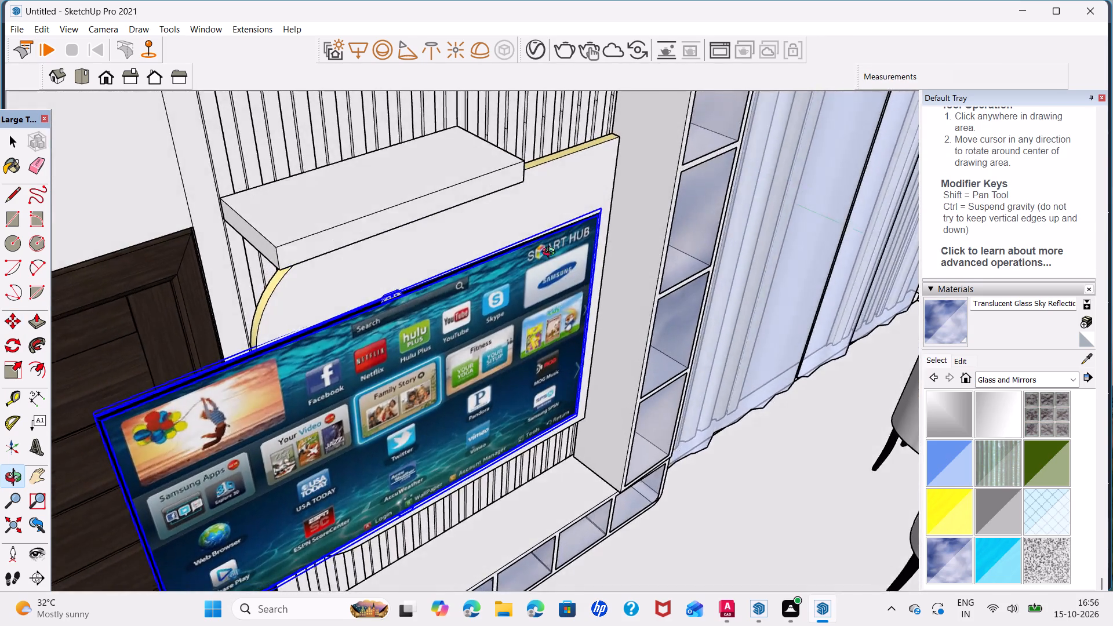
middle_click_drag(551, 253, 438, 222)
key("s")
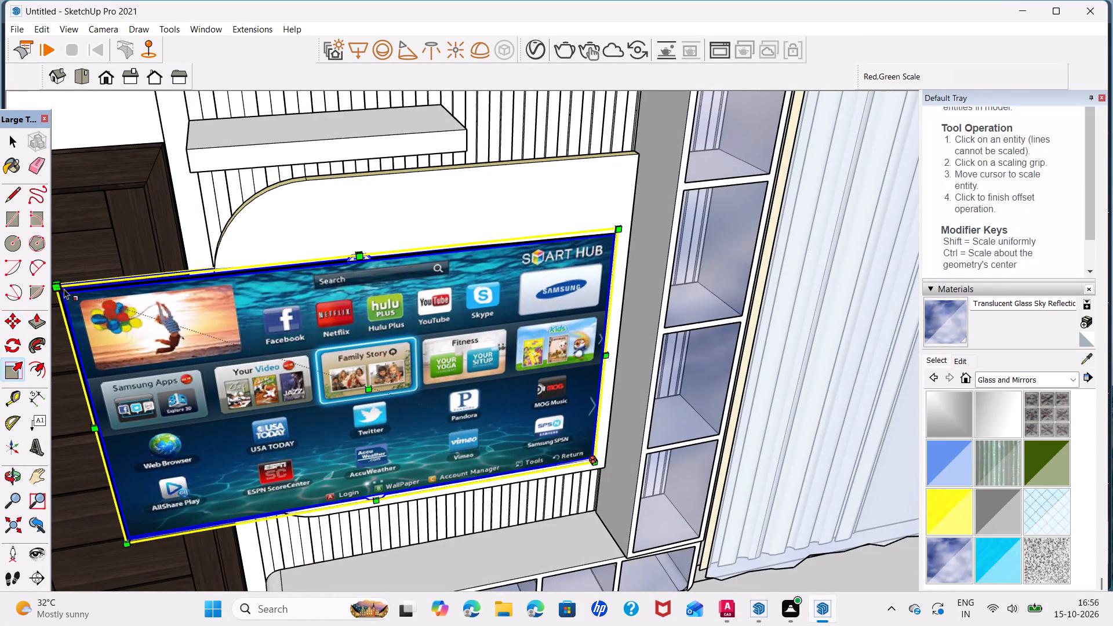
left_click(55, 289)
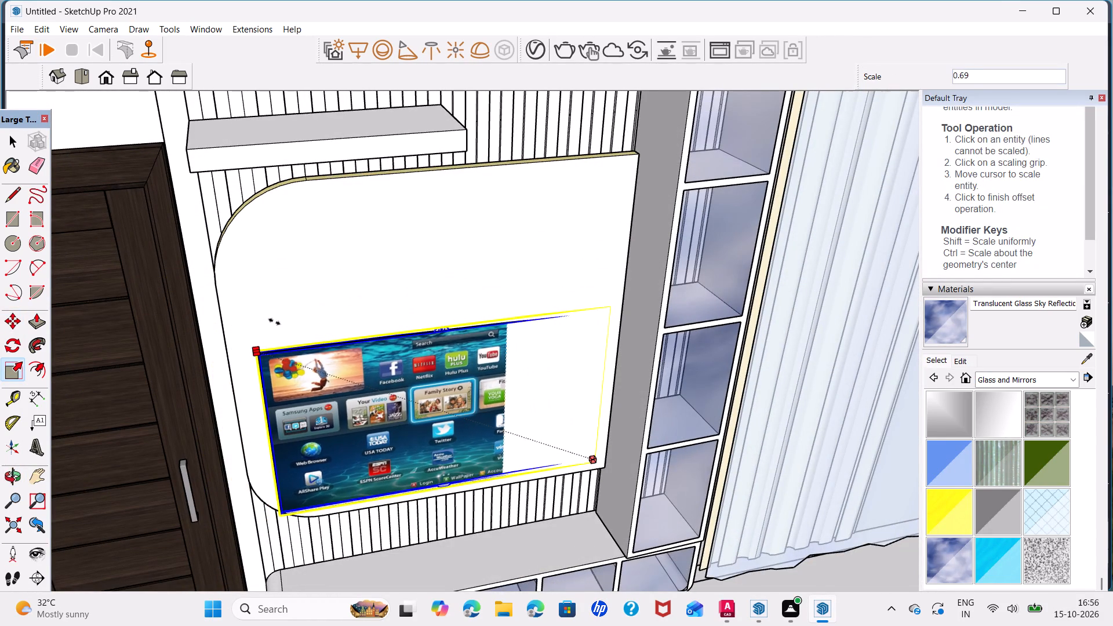
left_click(300, 325)
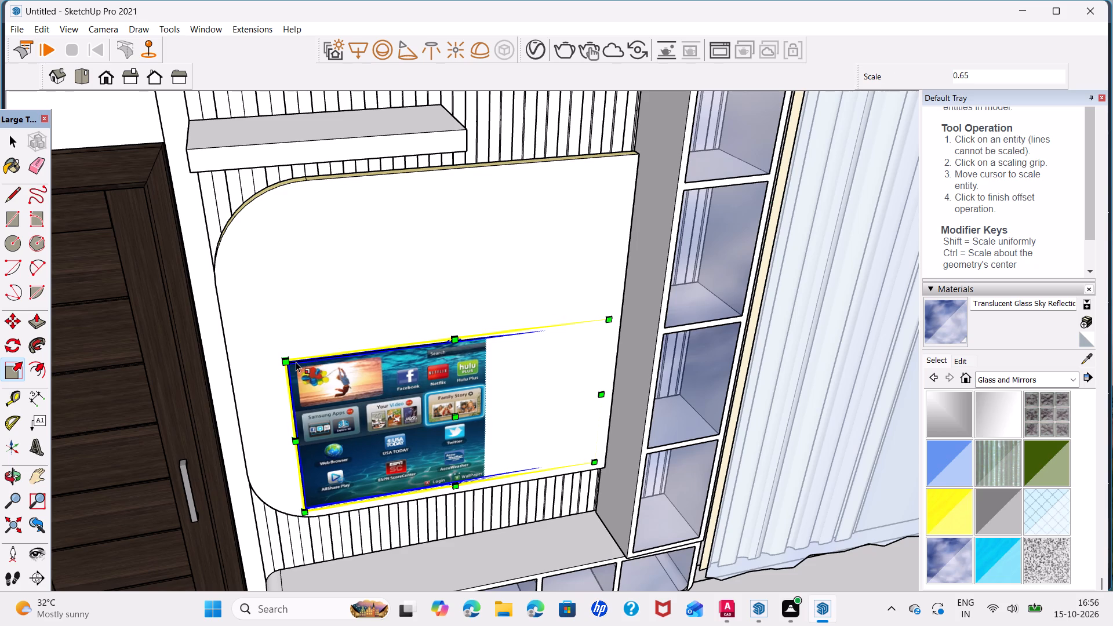
Move the TV about 3 11/16" out from the white panel and raise it about 1' 2 9/16".
key("m")
left_click(285, 362)
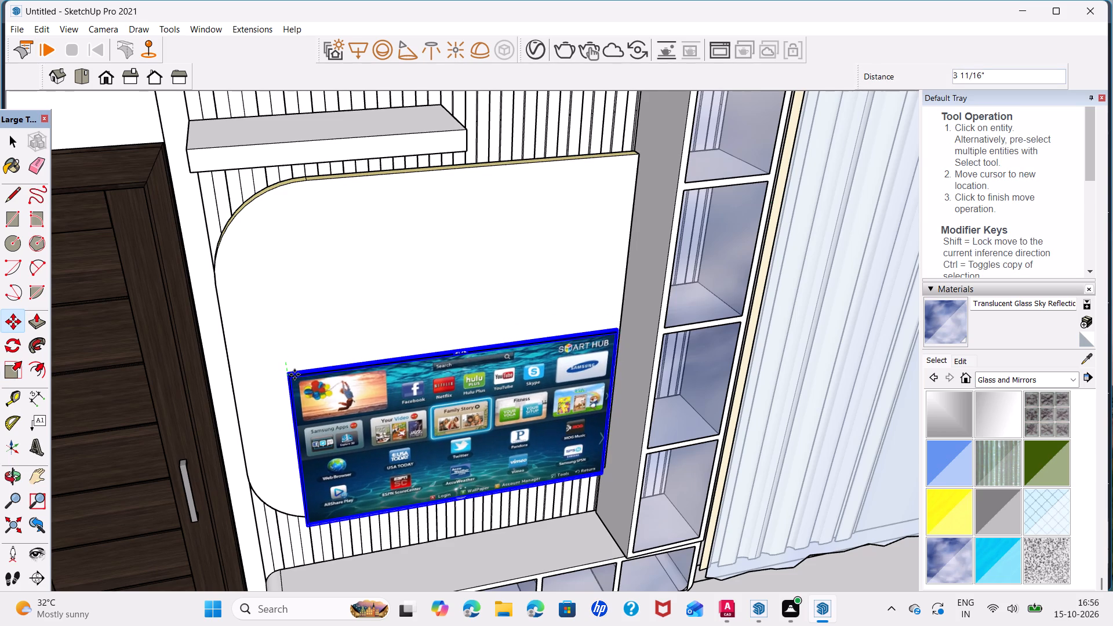
left_click(294, 374)
left_click(285, 377)
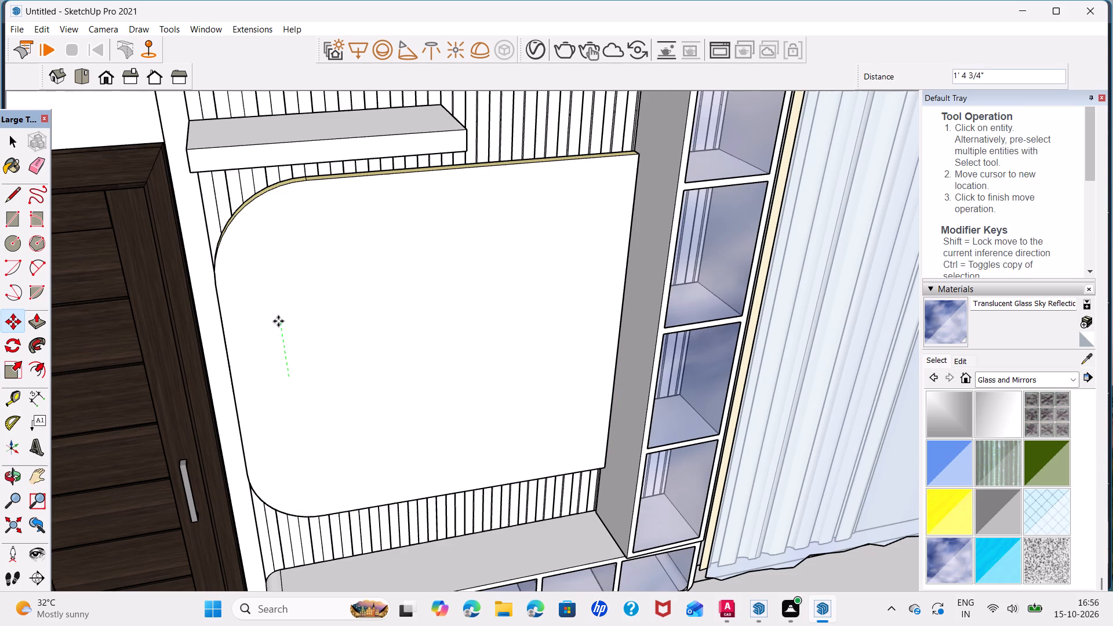
left_click(282, 279)
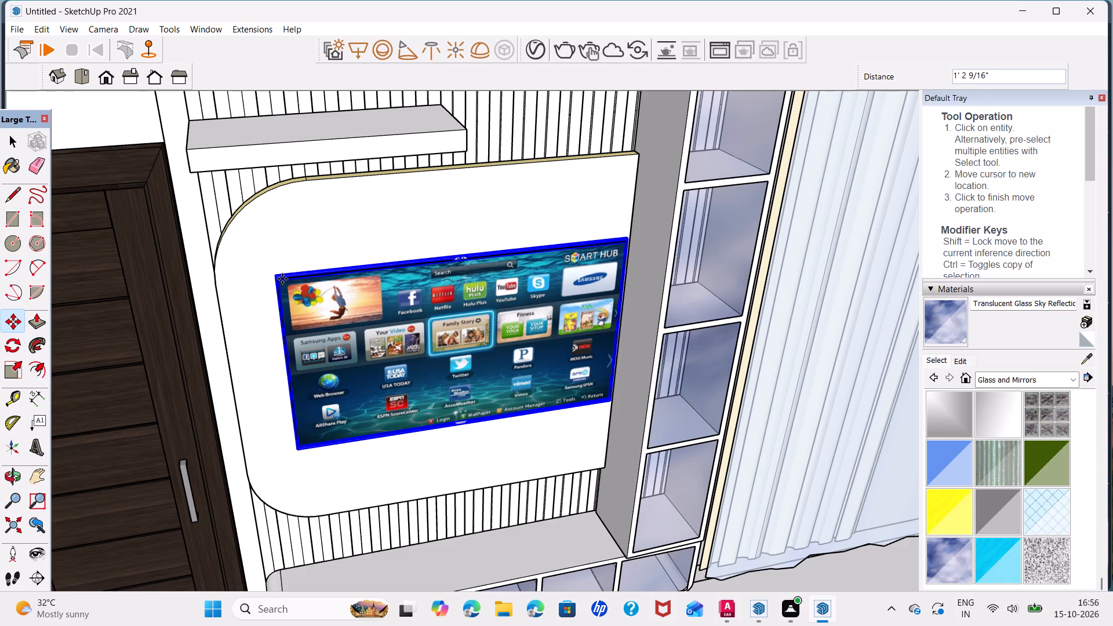
Move the TV by its lower corner about 3 9/16" back toward the white rounded panel.
scroll(299, 392, "down", 4)
middle_click_drag(303, 411, 508, 301)
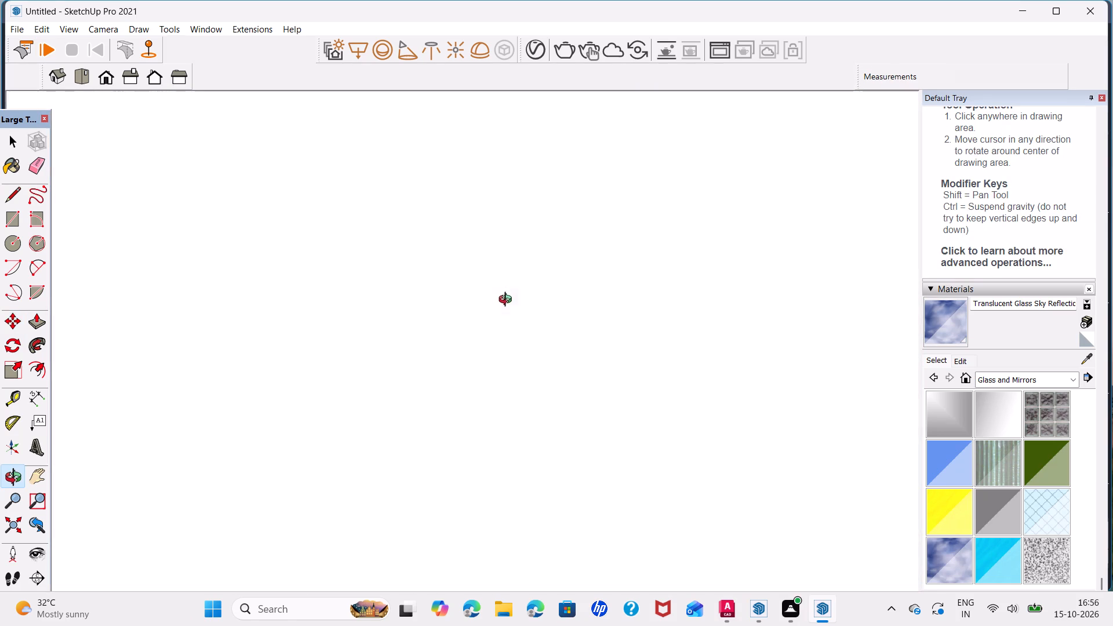
middle_click_drag(508, 301, 502, 384)
scroll(364, 434, "up", 13)
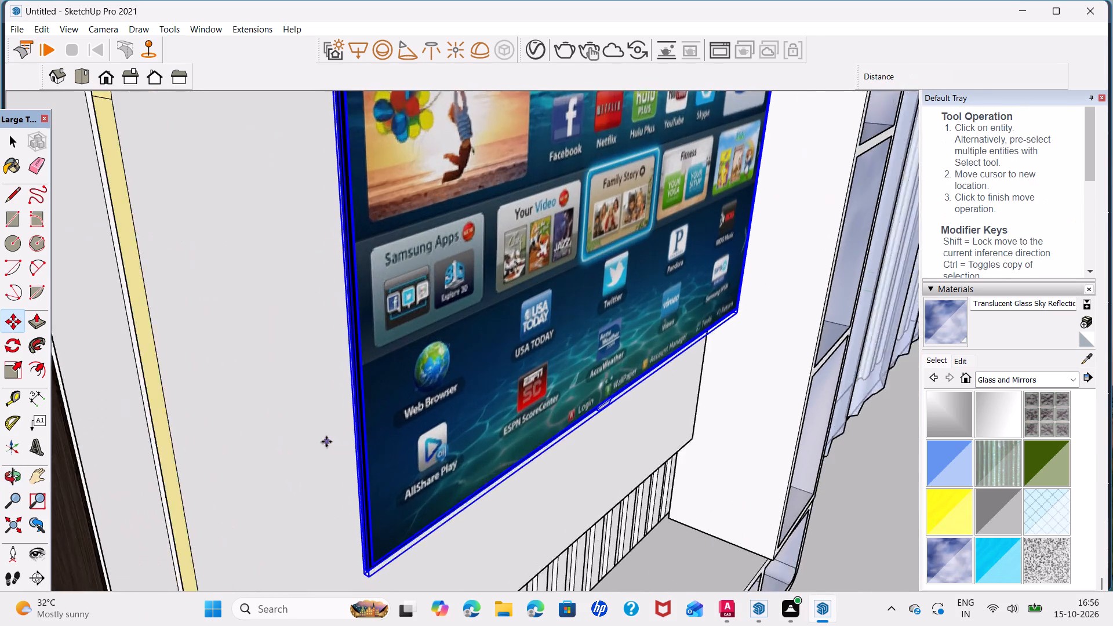
middle_click_drag(329, 442, 473, 428)
left_click(637, 558)
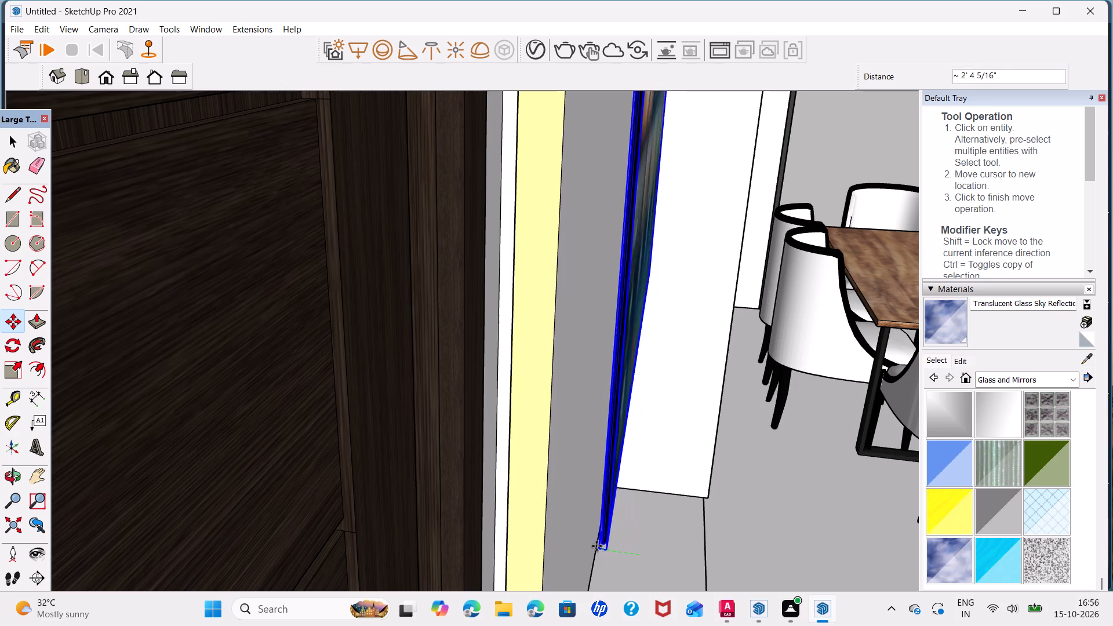
left_click(565, 546)
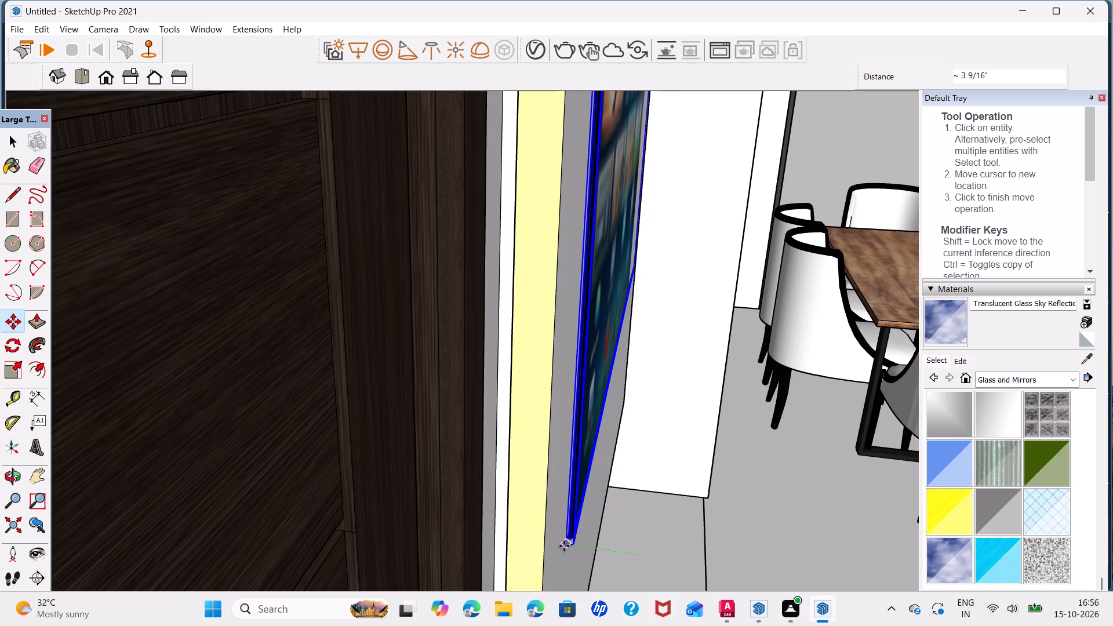
Move the TV by its lower corner about 3/4" outward so its screen sits clear of the white panel's face.
scroll(656, 482, "down", 8)
left_click(10, 527)
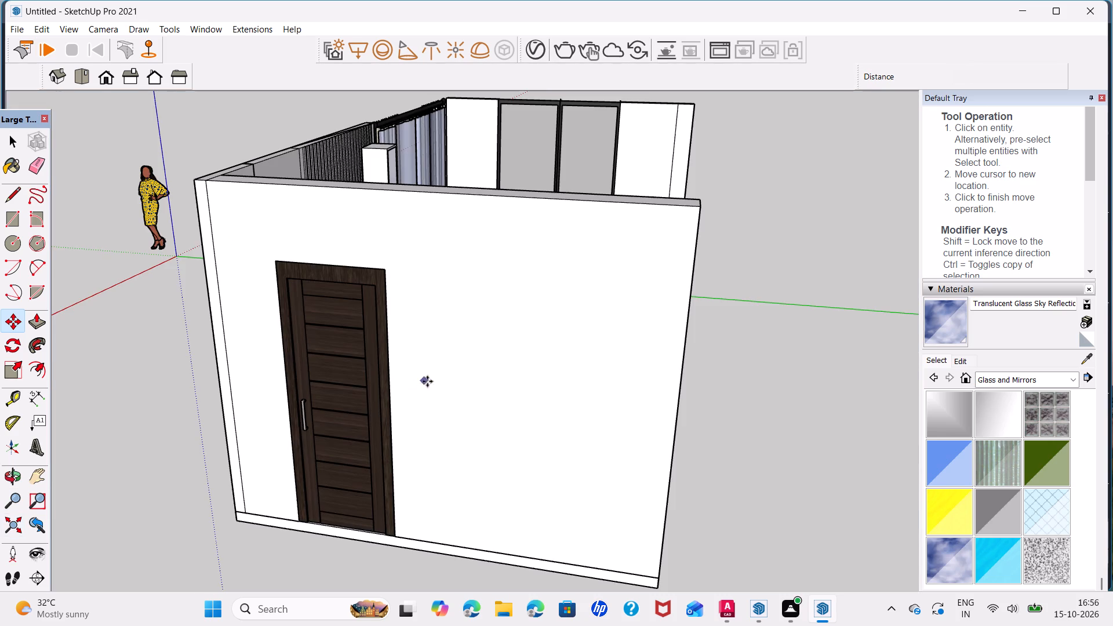
middle_click_drag(649, 384, 116, 318)
scroll(465, 249, "up", 5)
middle_click_drag(486, 281, 519, 303)
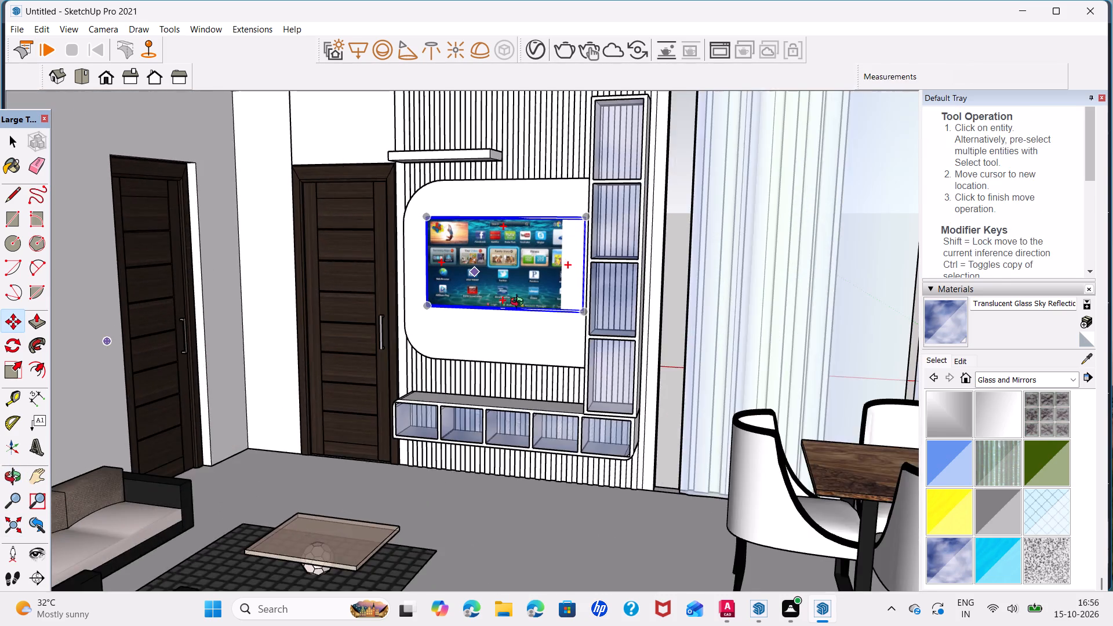
middle_click_drag(519, 303, 551, 313)
scroll(399, 290, "up", 7)
middle_click_drag(432, 320, 500, 341)
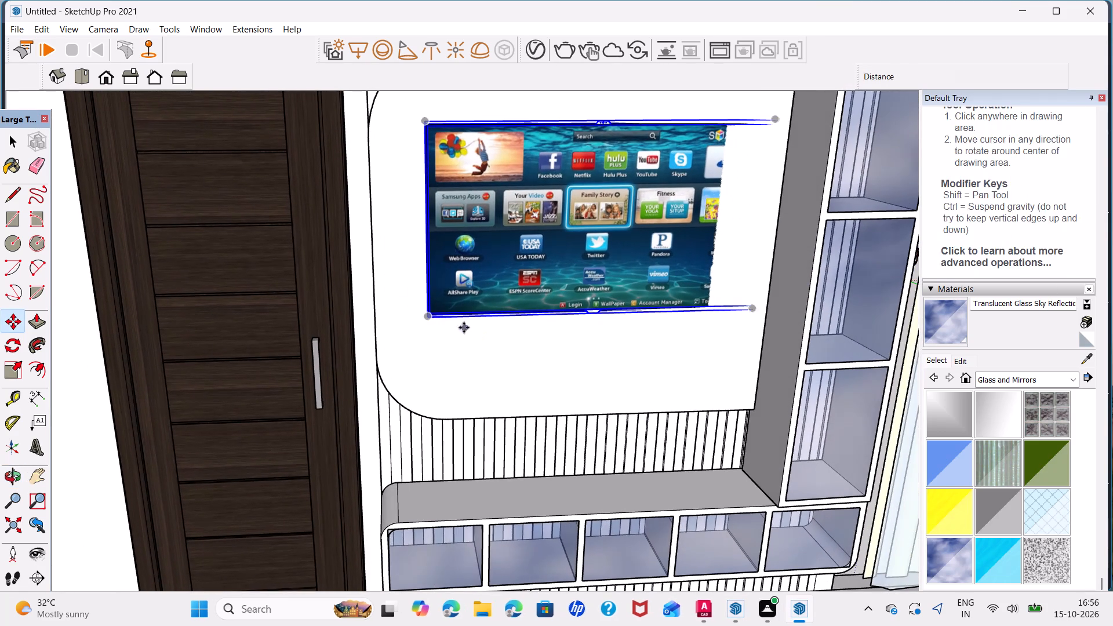
middle_click_drag(422, 311, 525, 337)
scroll(419, 319, "up", 11)
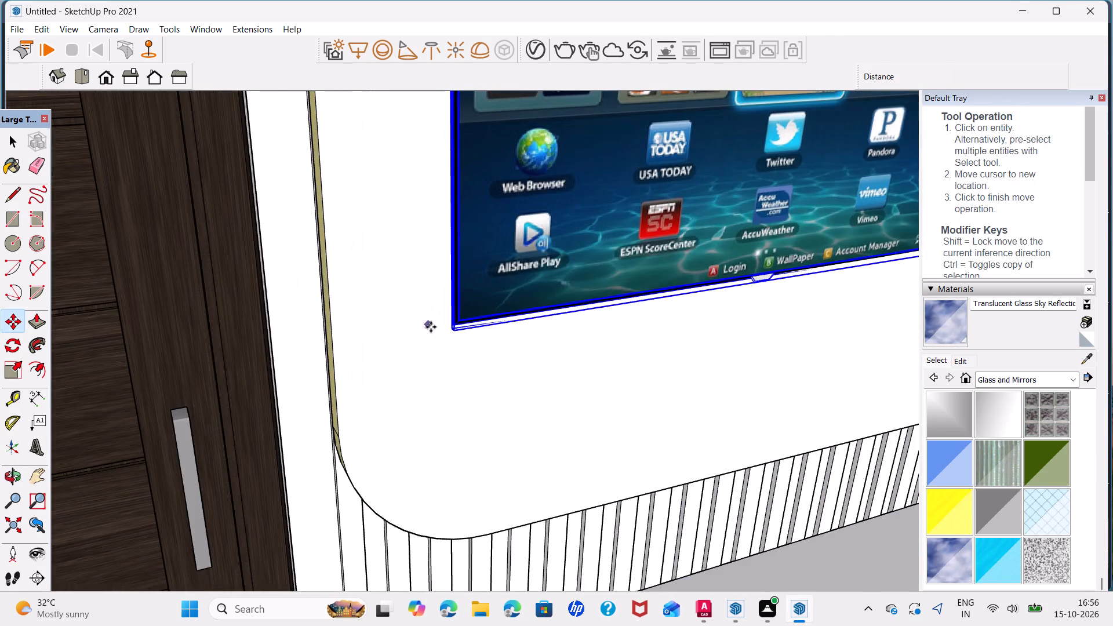
scroll(431, 327, "up", 3)
middle_click_drag(449, 336, 512, 339)
left_click(469, 329)
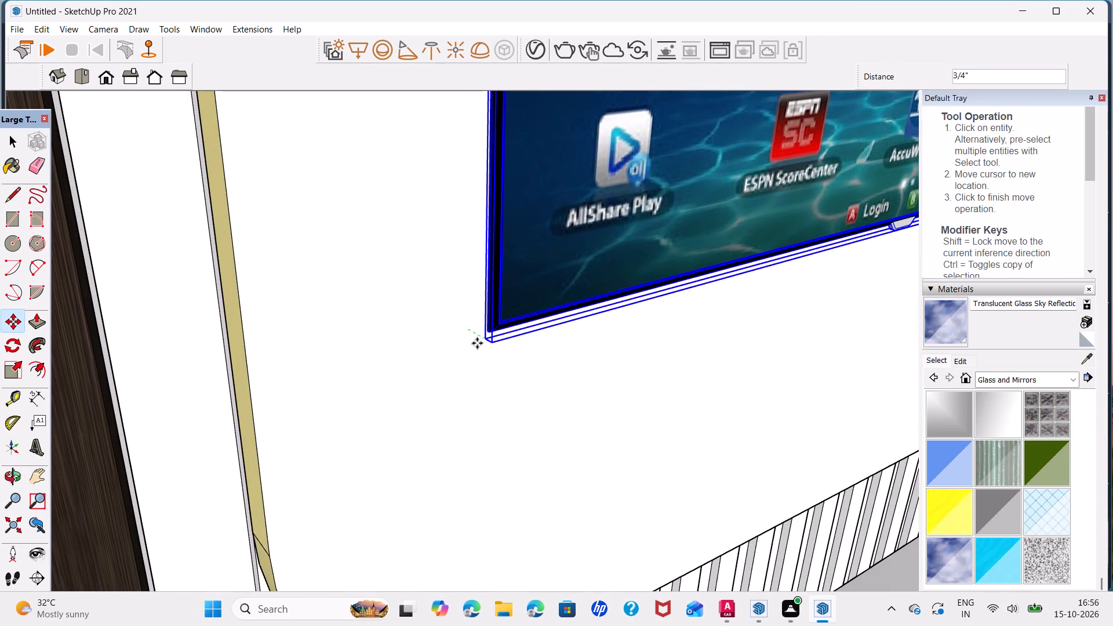
left_click(471, 340)
Shift the TV about 2 3/4" horizontally along the white panel toward the door.
scroll(545, 325, "down", 8)
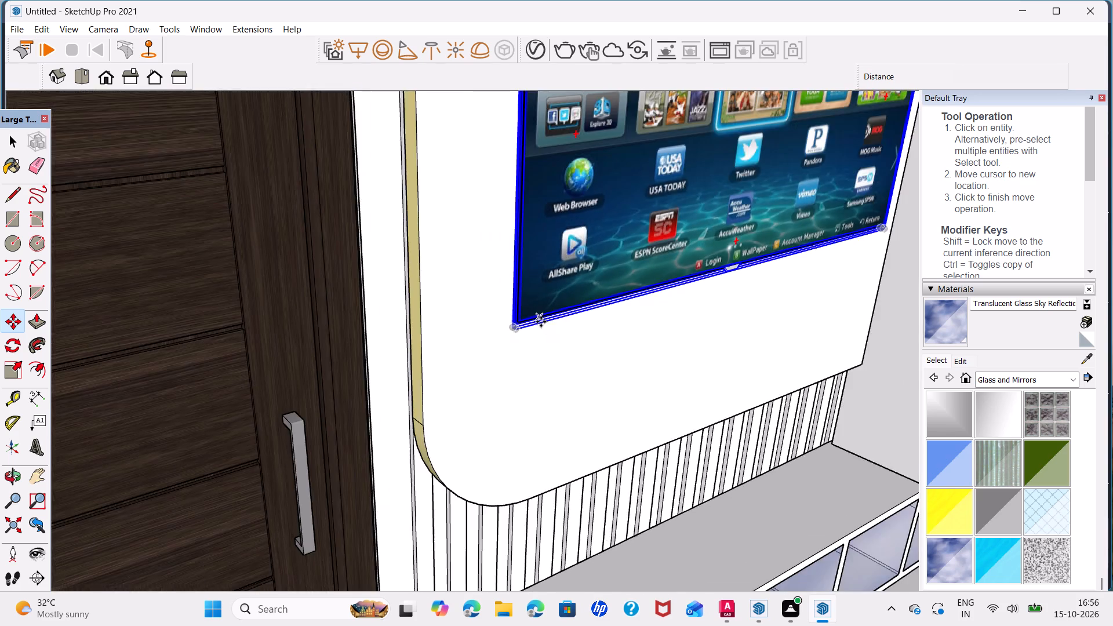
scroll(541, 322, "down", 6)
middle_click_drag(643, 299, 440, 286)
scroll(440, 286, "down", 5)
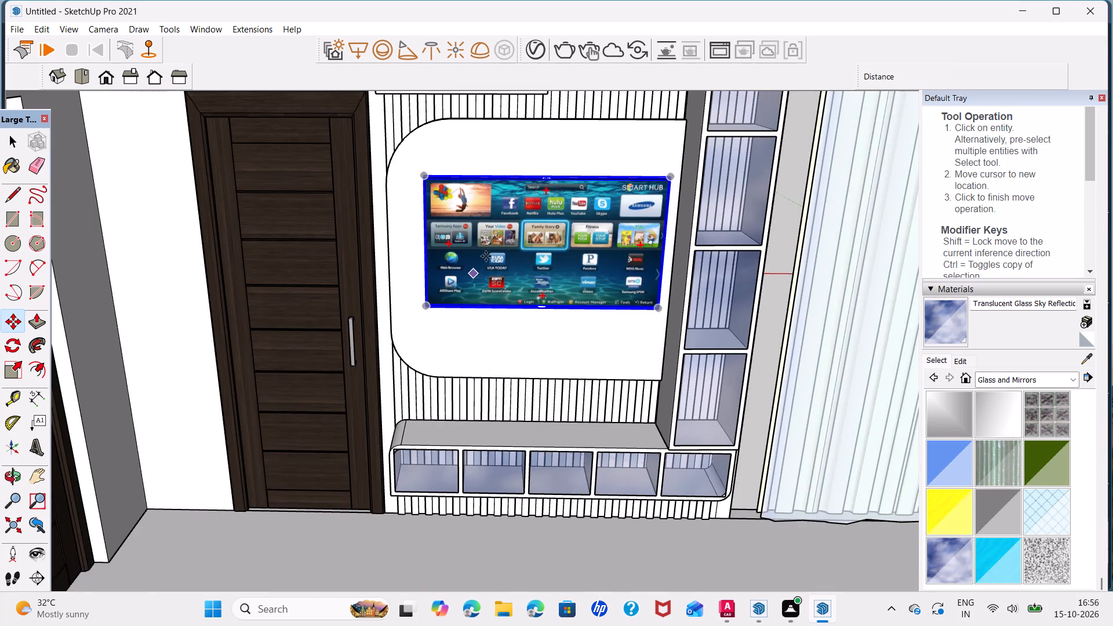
left_click(427, 308)
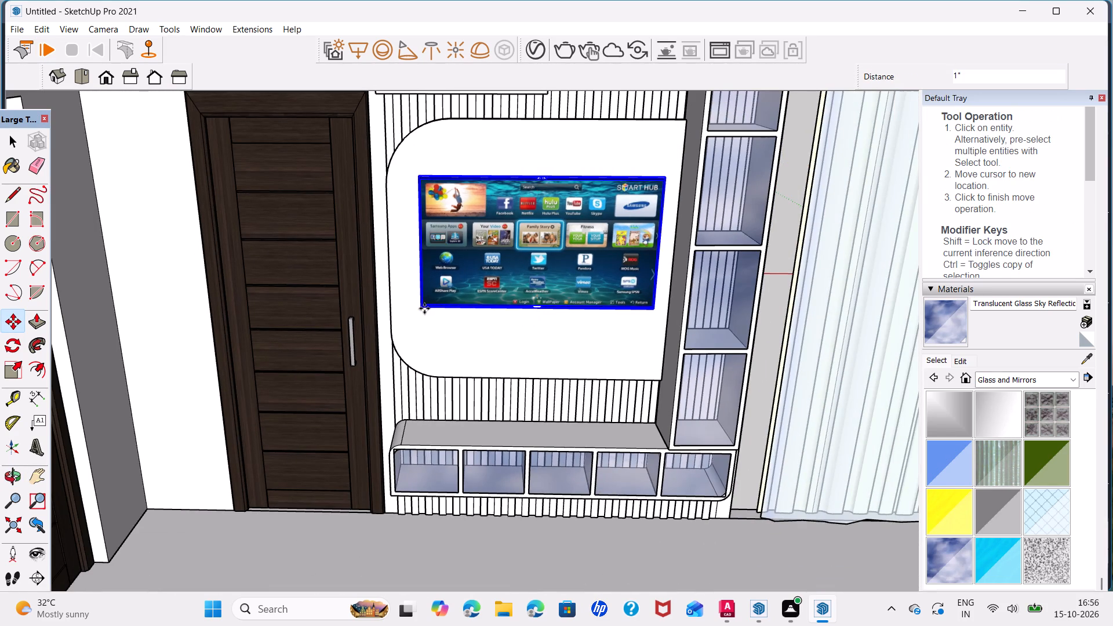
left_click(414, 304)
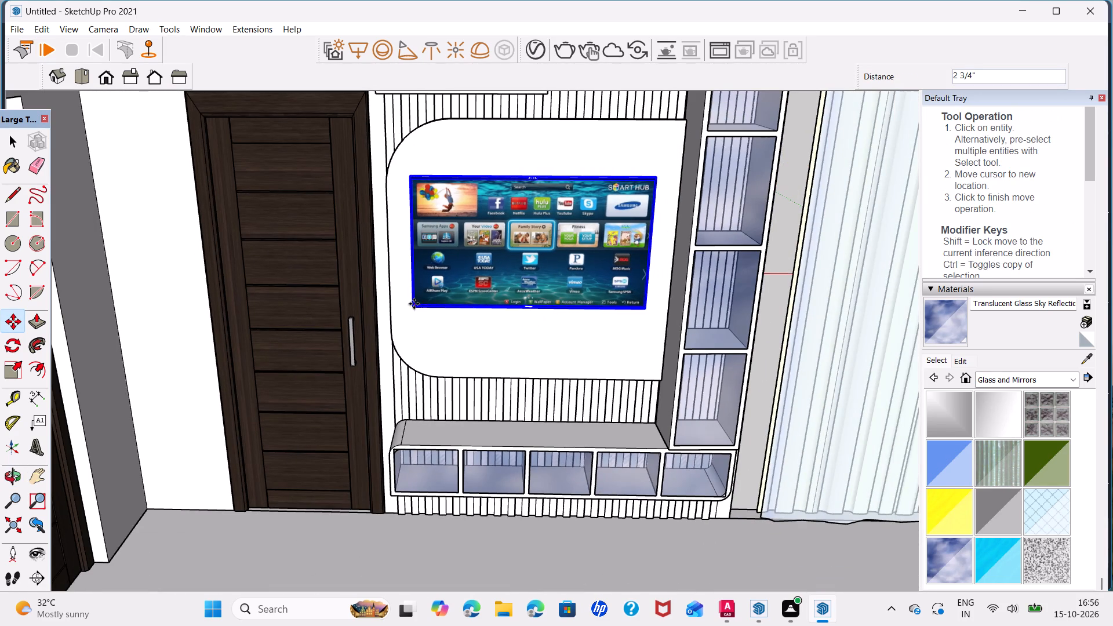
left_click(413, 306)
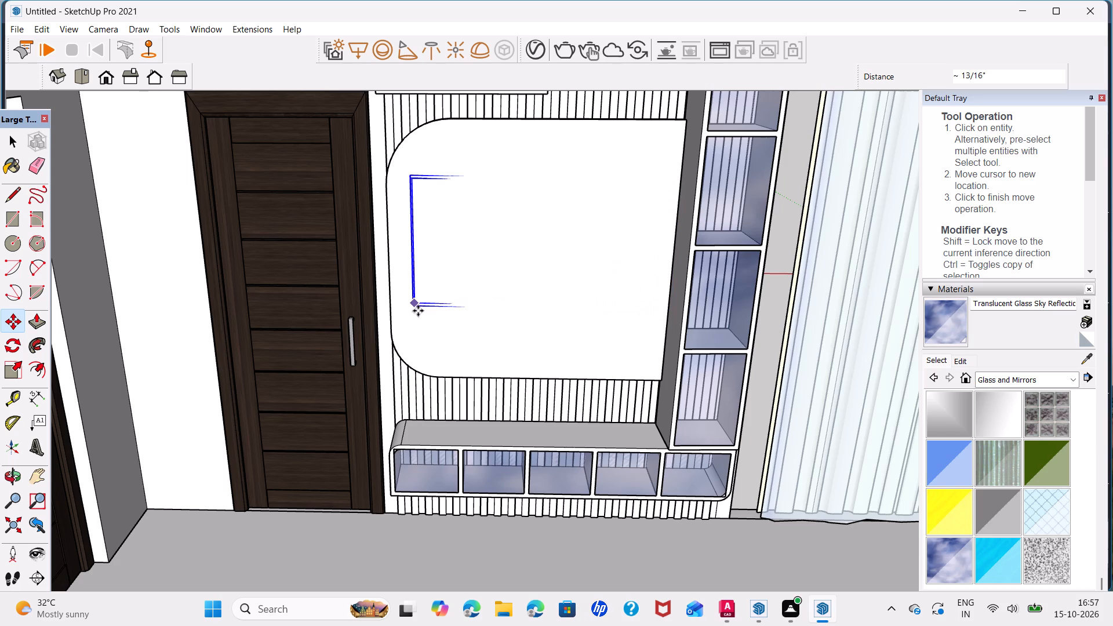
key("space")
Examine the whole furnished room from the open side, checking the TV's placement against the unit, sofa and dining sets.
scroll(527, 290, "down", 10)
middle_click_drag(563, 345, 551, 300)
middle_click_drag(629, 310, 454, 313)
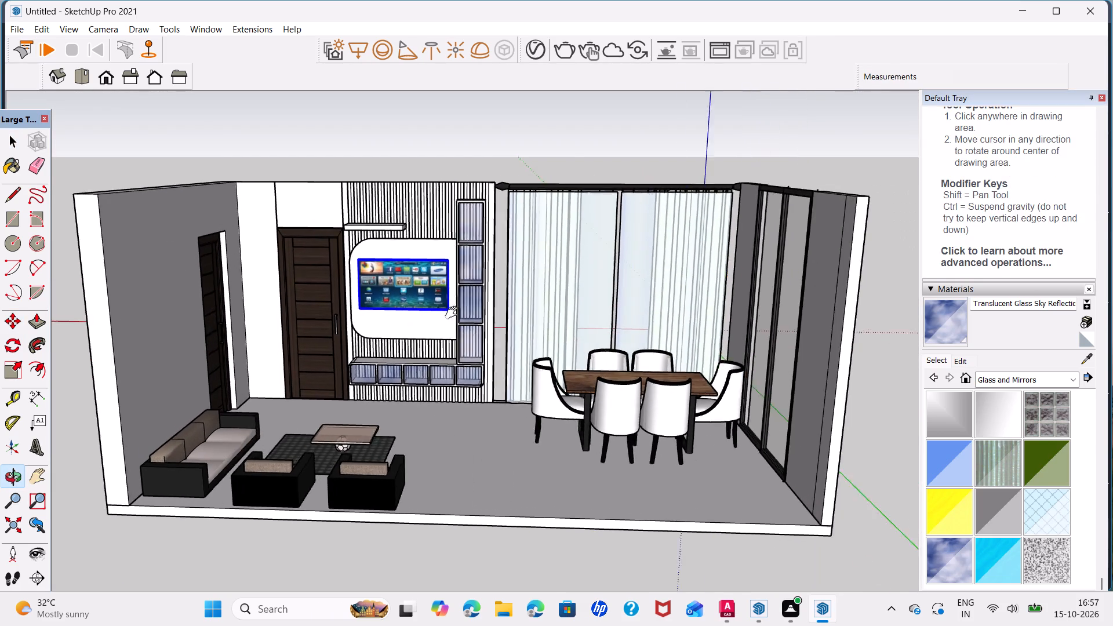
middle_click_drag(454, 313, 439, 316)
middle_click_drag(459, 361, 517, 362)
scroll(504, 362, "down", 3)
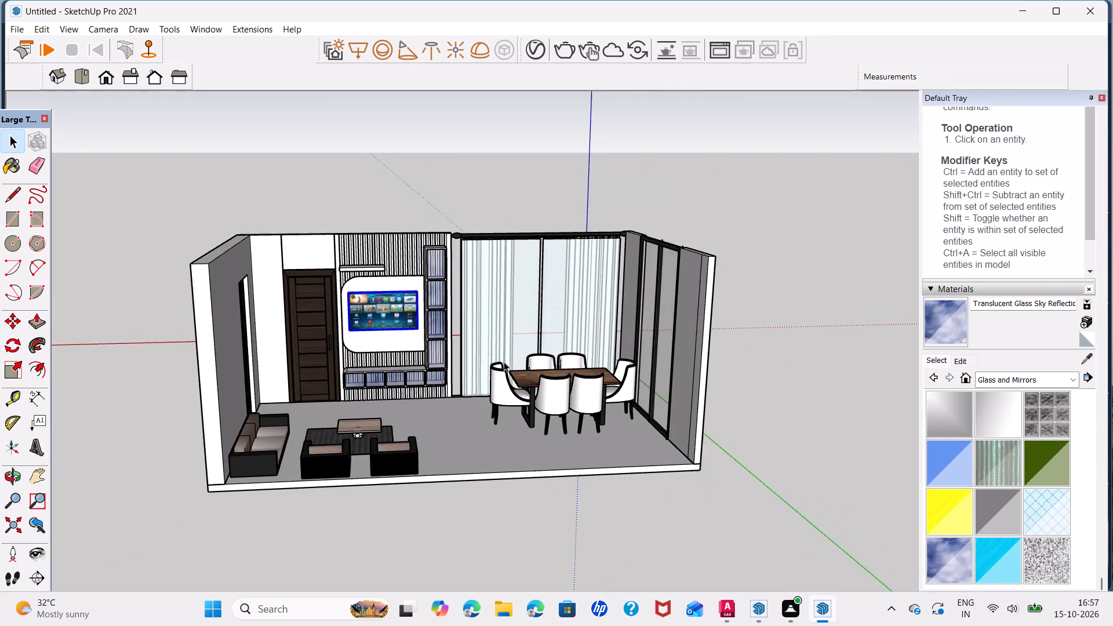
middle_click_drag(507, 358, 469, 365)
scroll(470, 355, "up", 2)
middle_click_drag(465, 341, 503, 340)
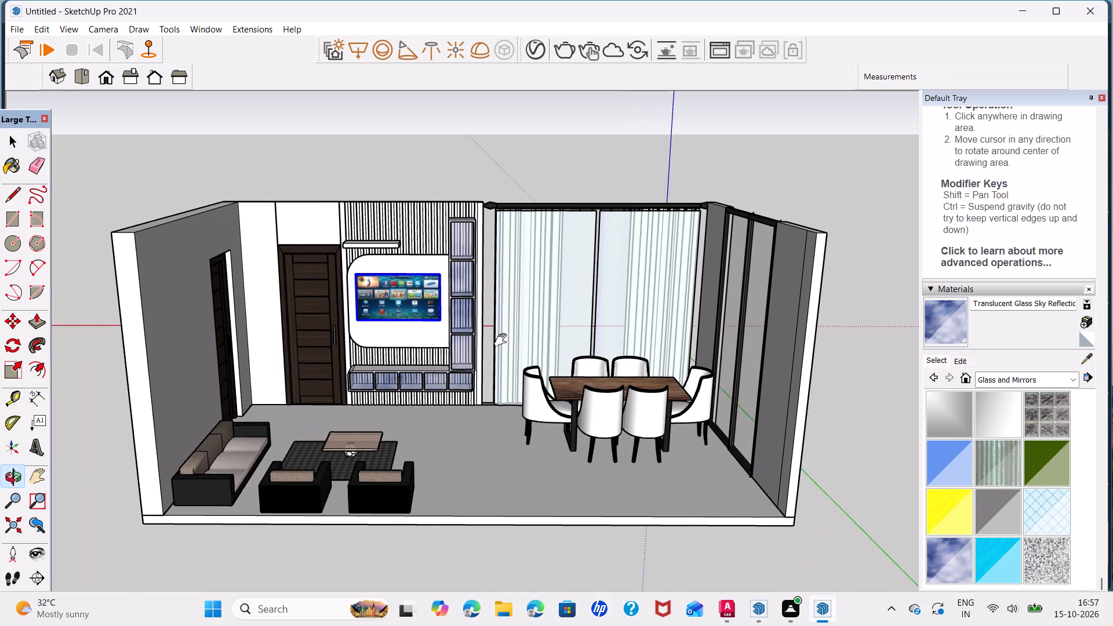
middle_click_drag(503, 340, 507, 341)
scroll(447, 333, "up", 1)
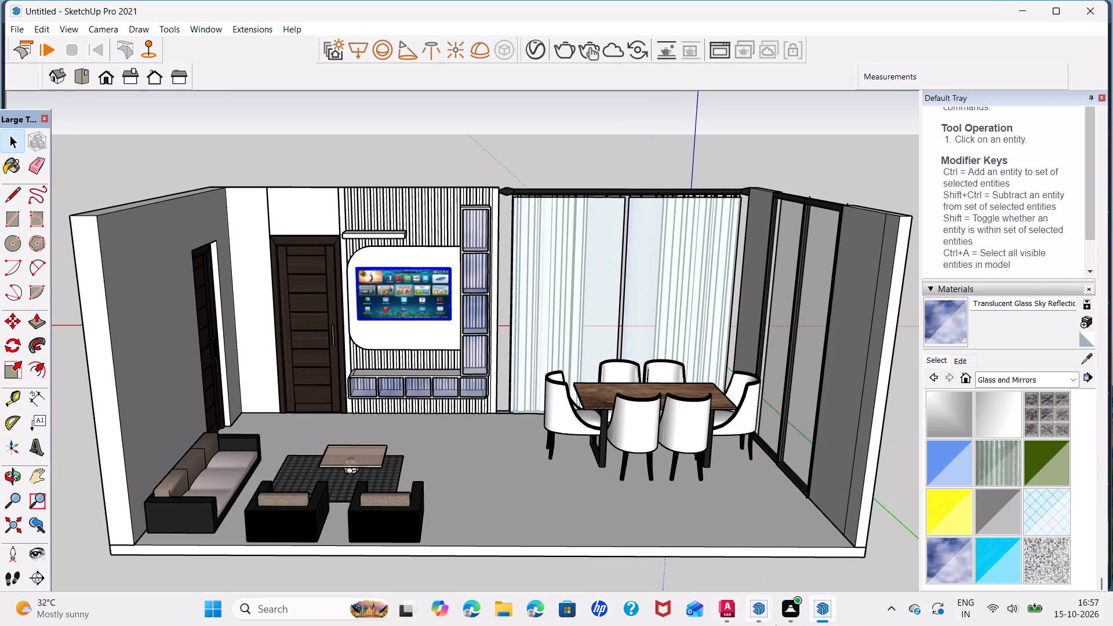
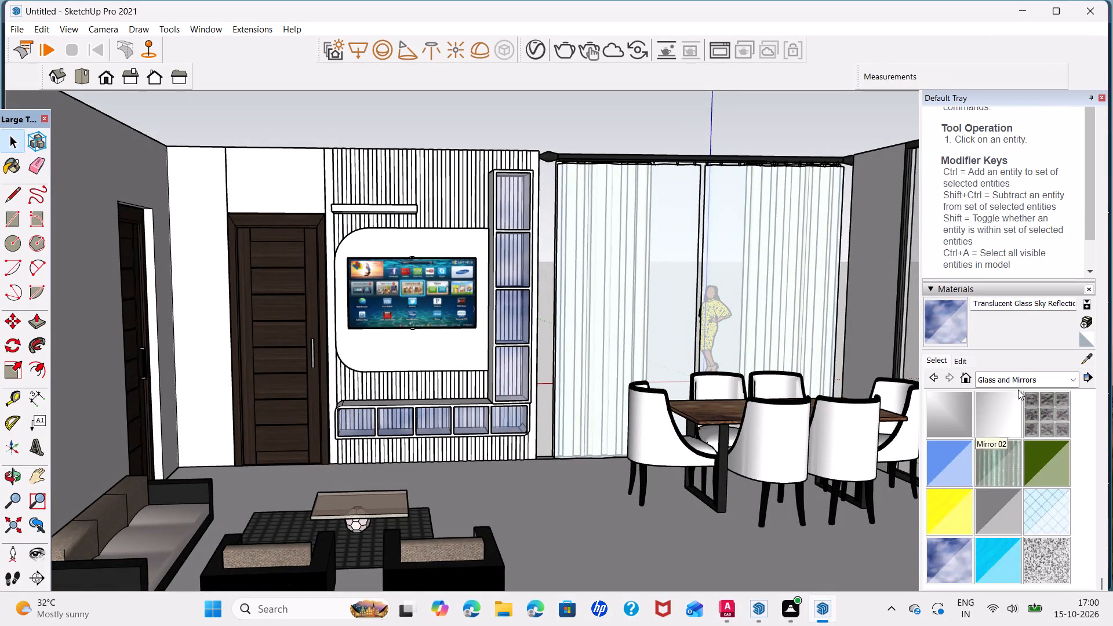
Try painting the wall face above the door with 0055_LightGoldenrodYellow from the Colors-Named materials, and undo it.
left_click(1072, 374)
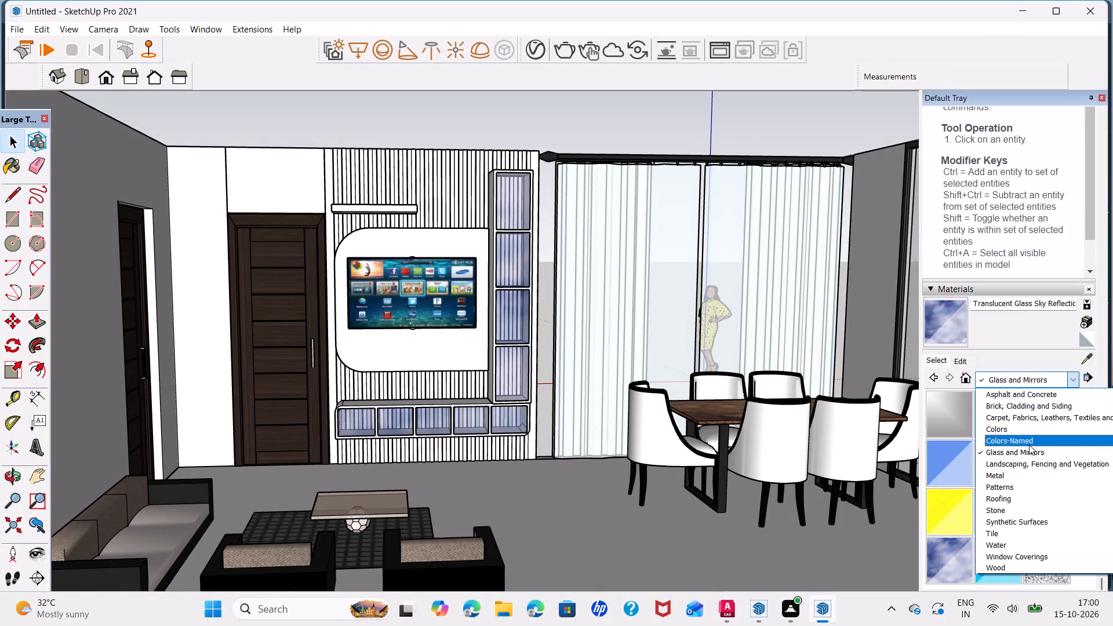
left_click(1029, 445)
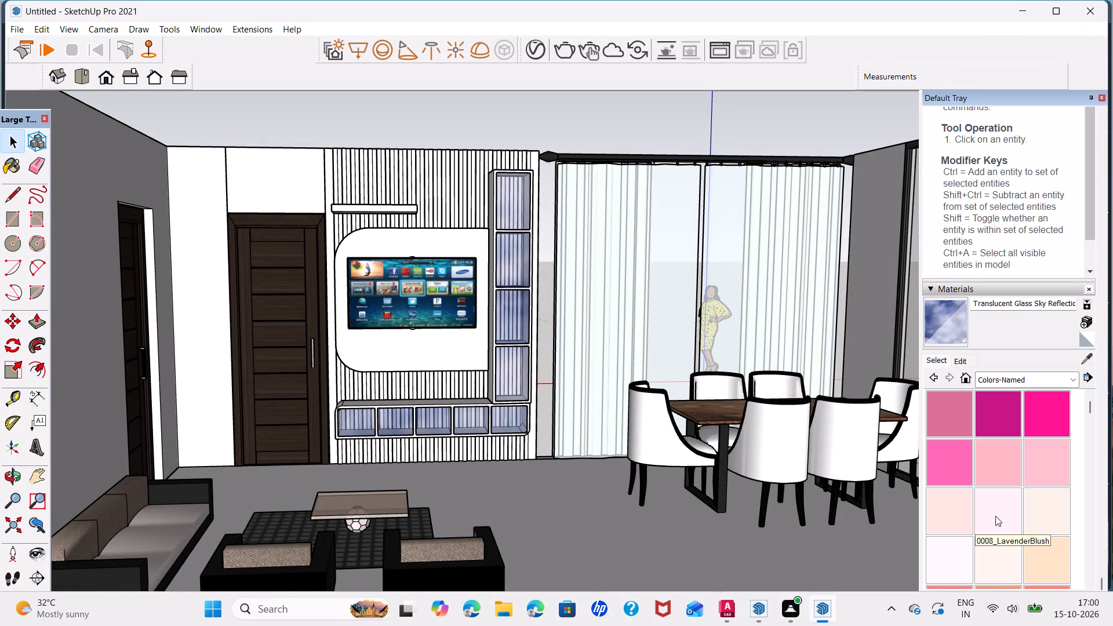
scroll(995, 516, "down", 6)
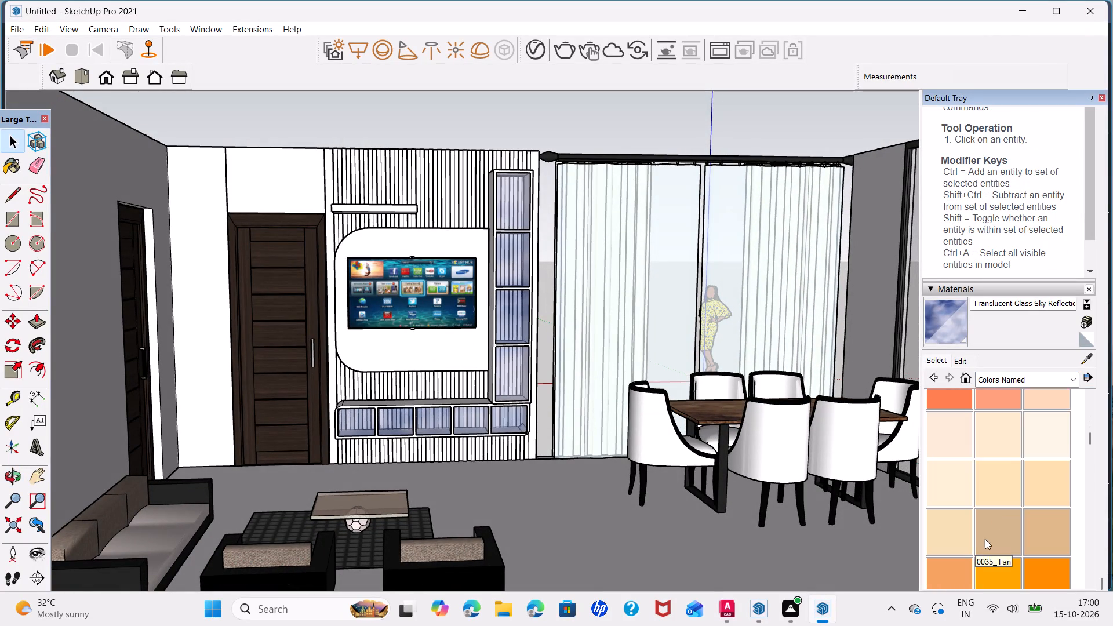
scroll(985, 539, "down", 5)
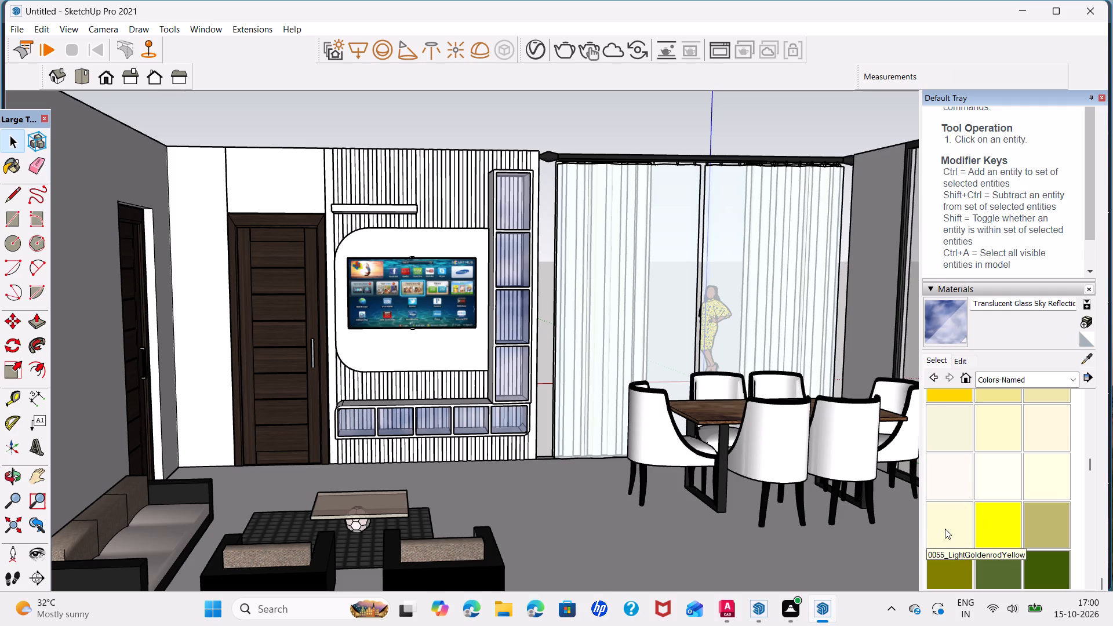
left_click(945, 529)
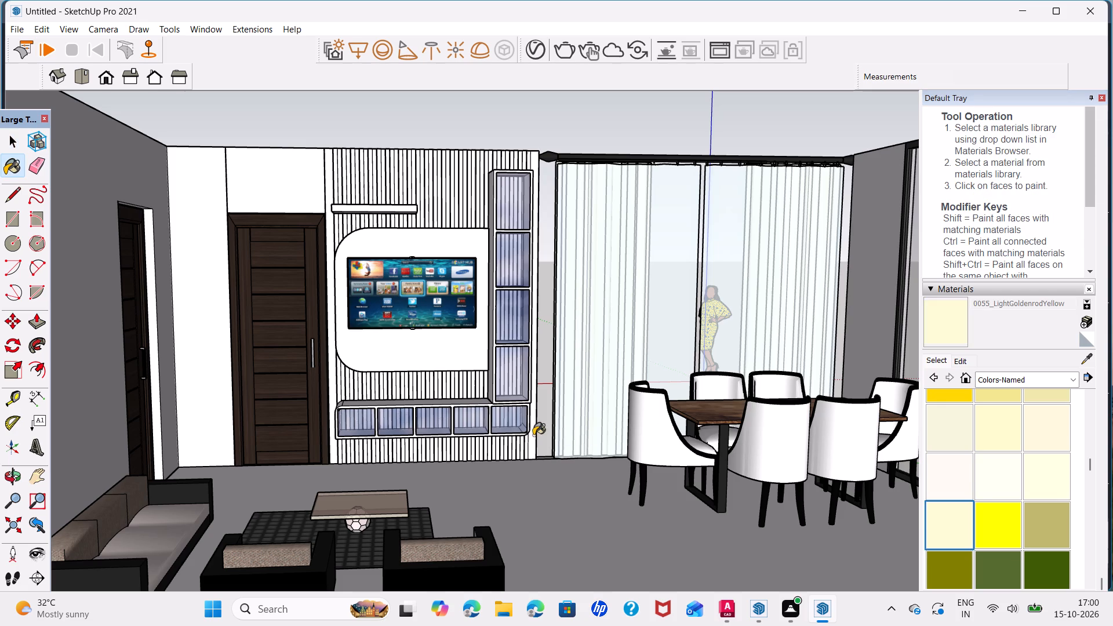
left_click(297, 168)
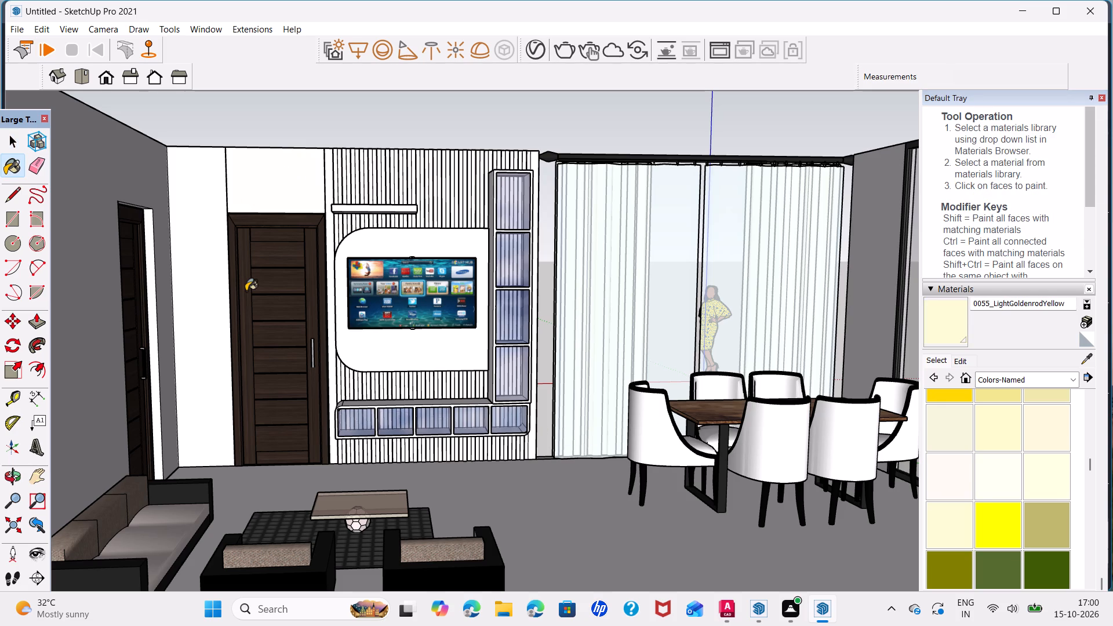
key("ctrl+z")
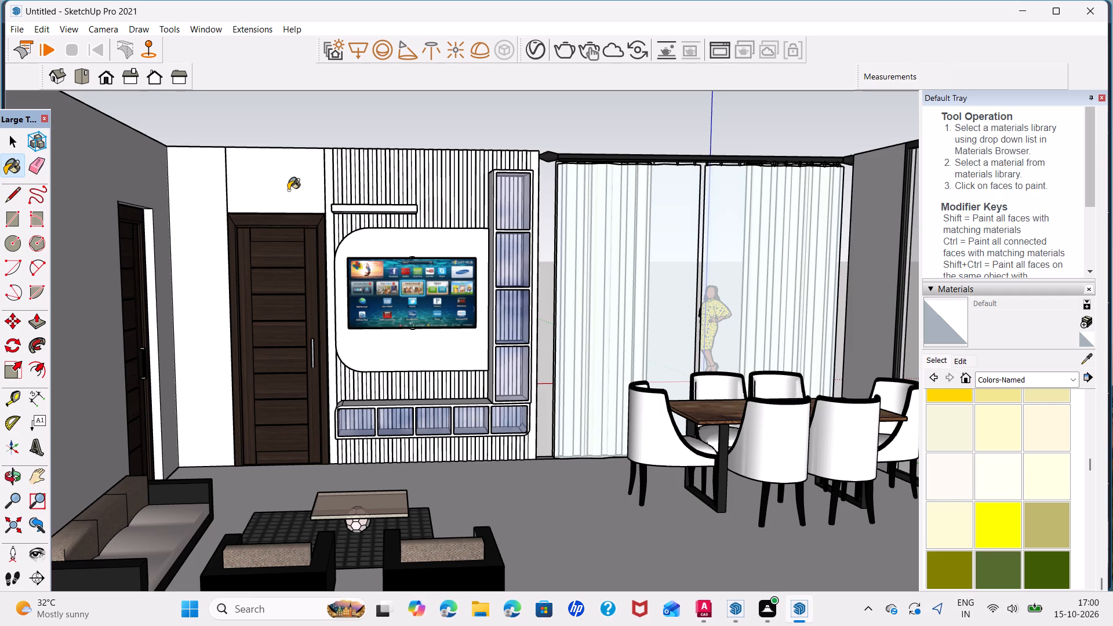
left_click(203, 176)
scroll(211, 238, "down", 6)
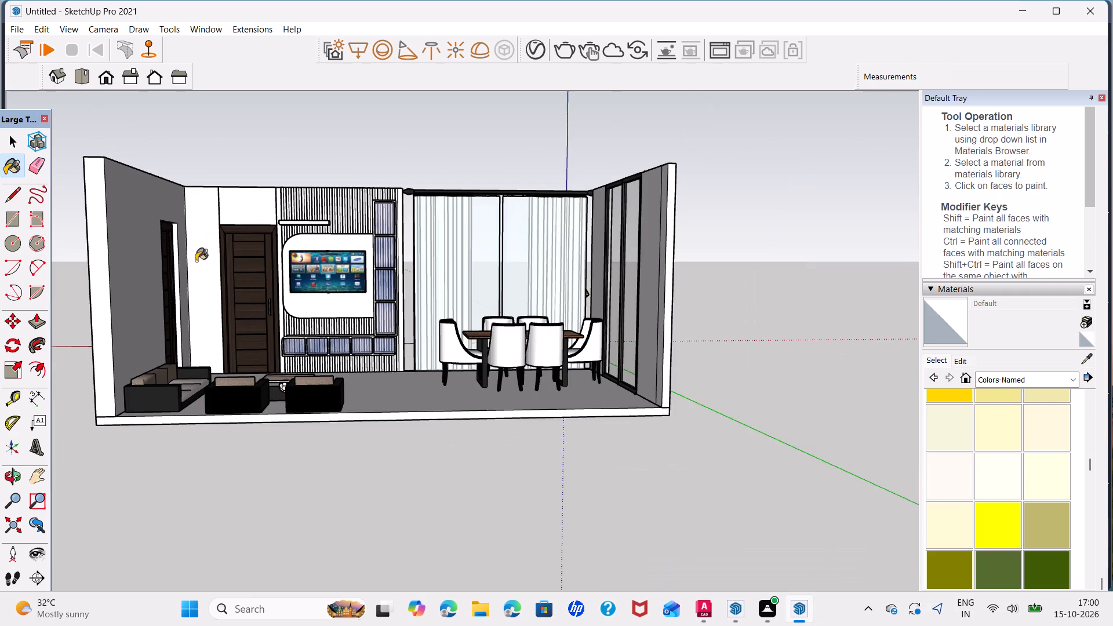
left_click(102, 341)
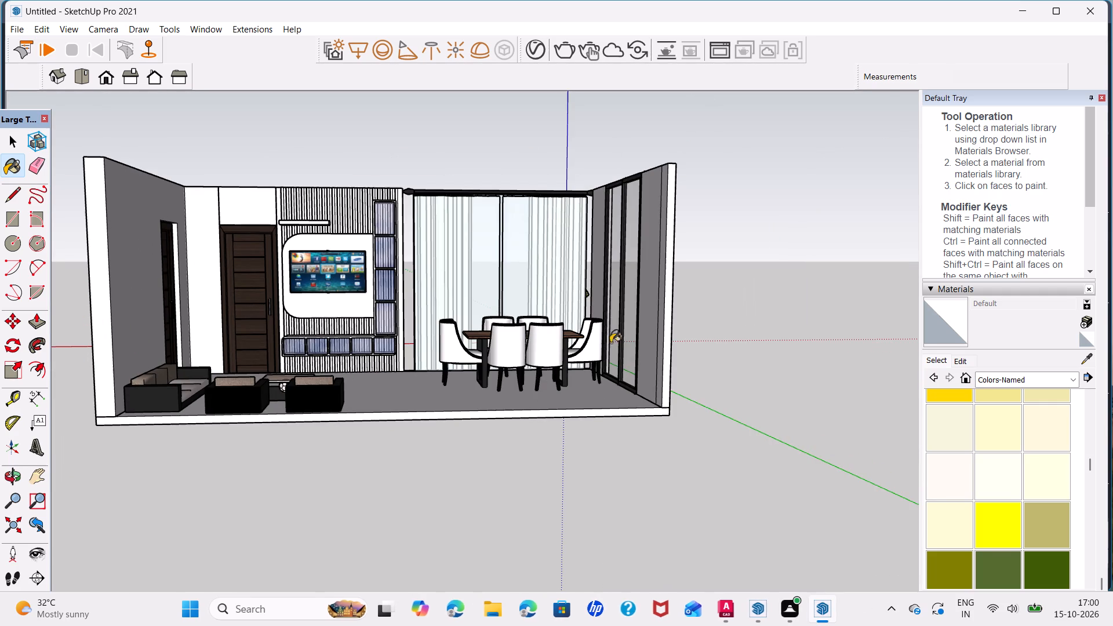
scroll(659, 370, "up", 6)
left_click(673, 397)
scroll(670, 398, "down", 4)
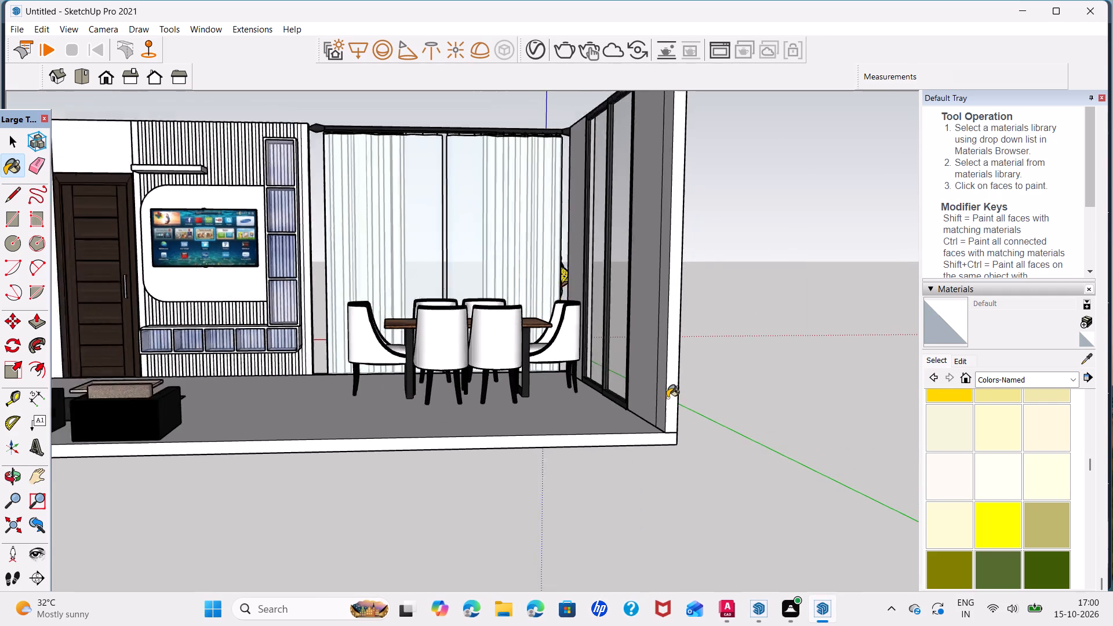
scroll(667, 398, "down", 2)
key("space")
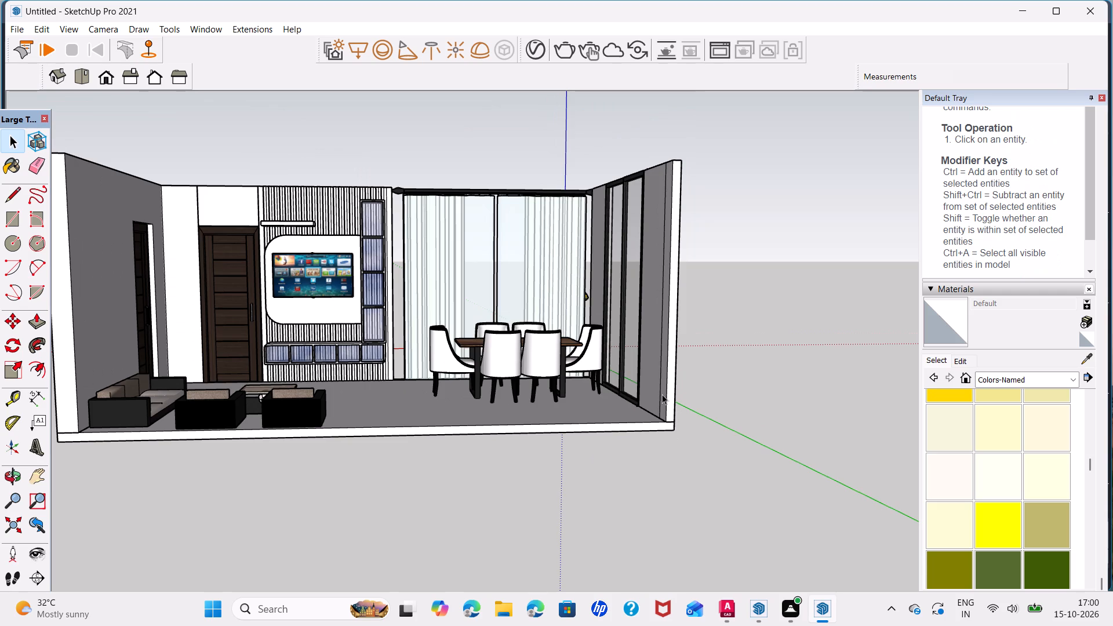
Paint the floating shelf above the TV, the tall open shelving unit and the low TV cabinet with Wood Bamboo.
scroll(315, 240, "up", 9)
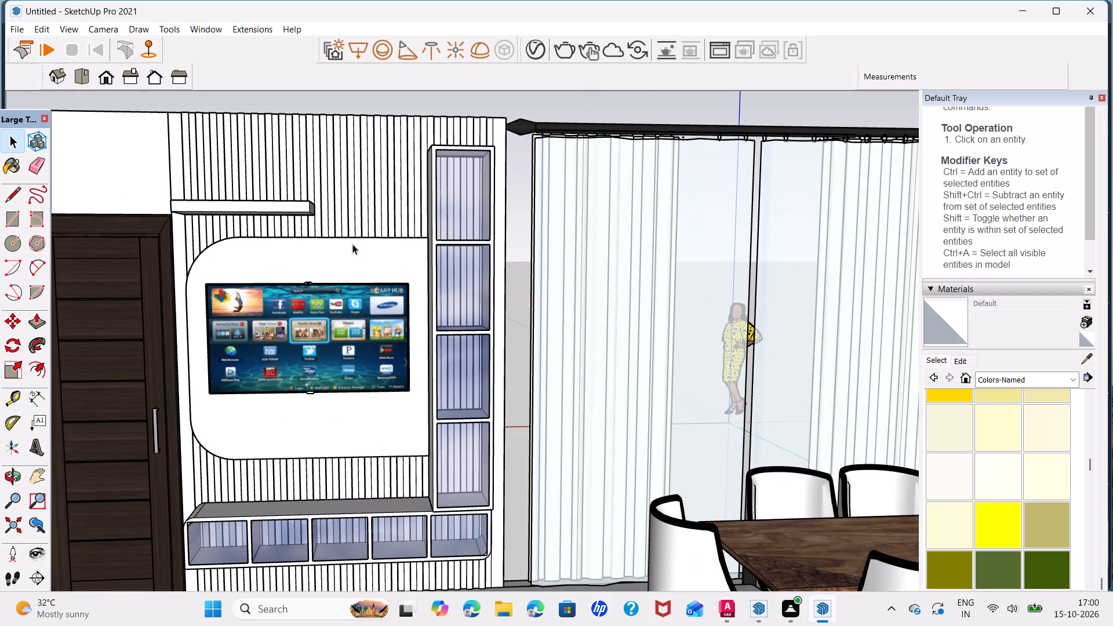
left_click(1076, 378)
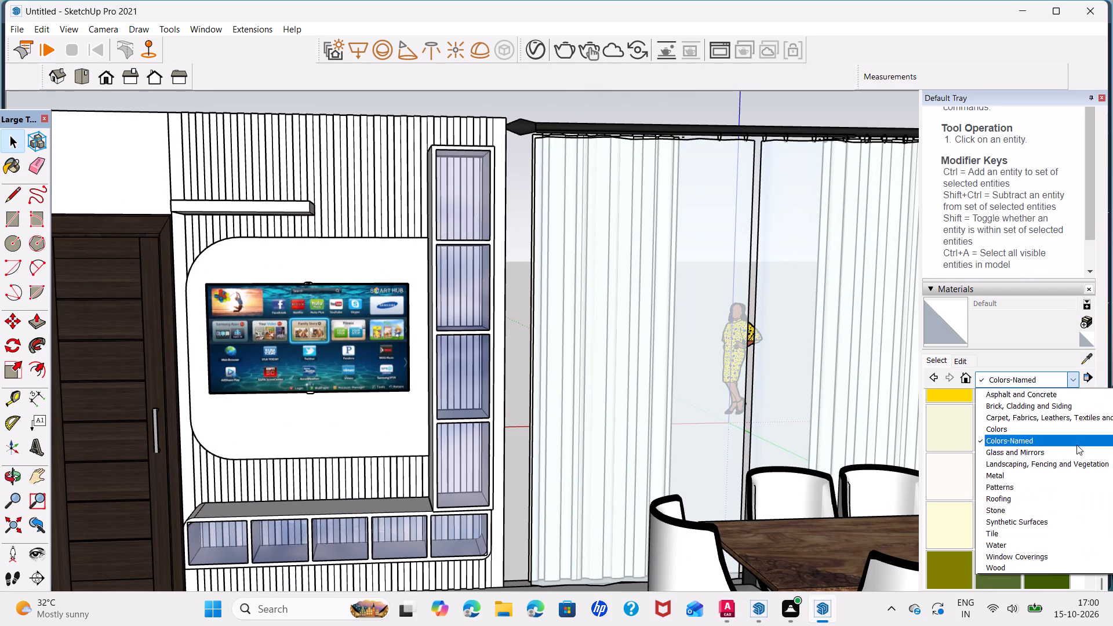
left_click(1022, 571)
left_click(959, 407)
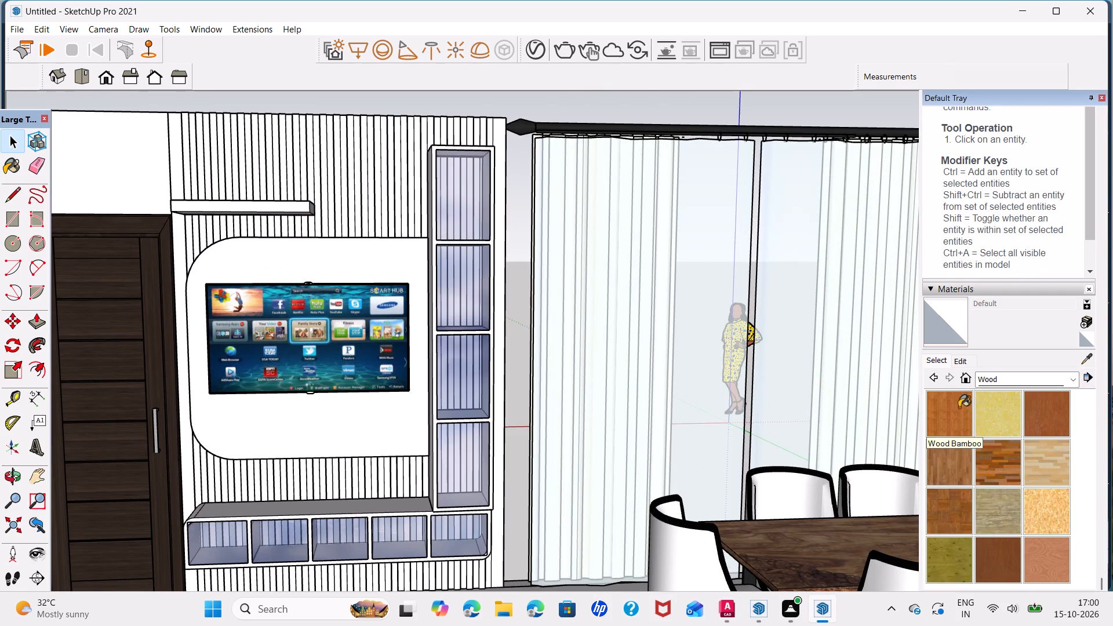
left_click(271, 209)
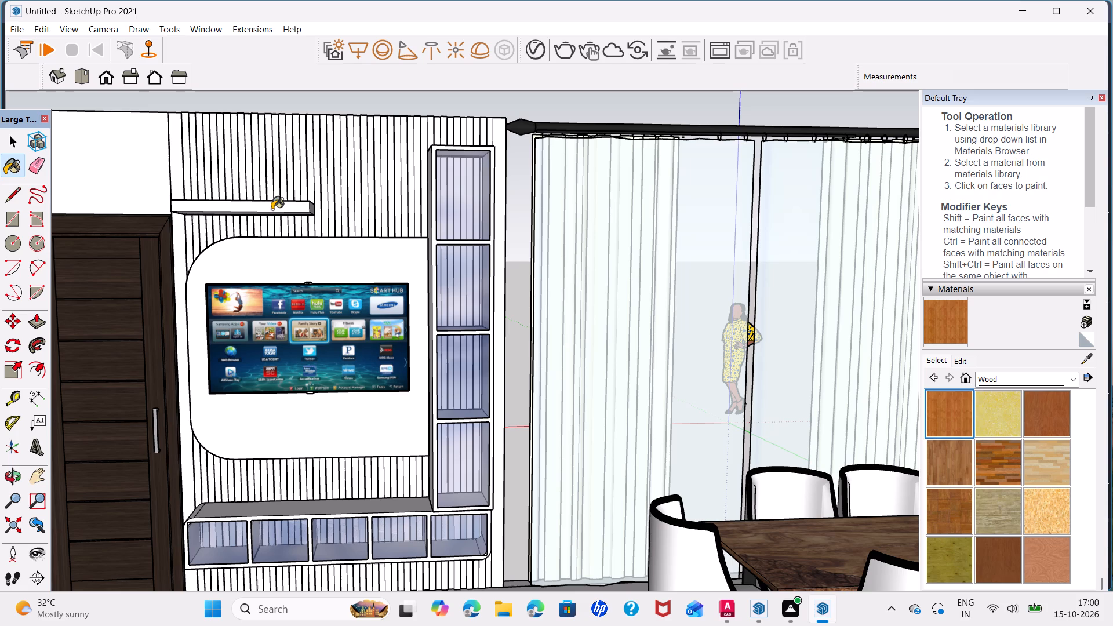
left_click(432, 217)
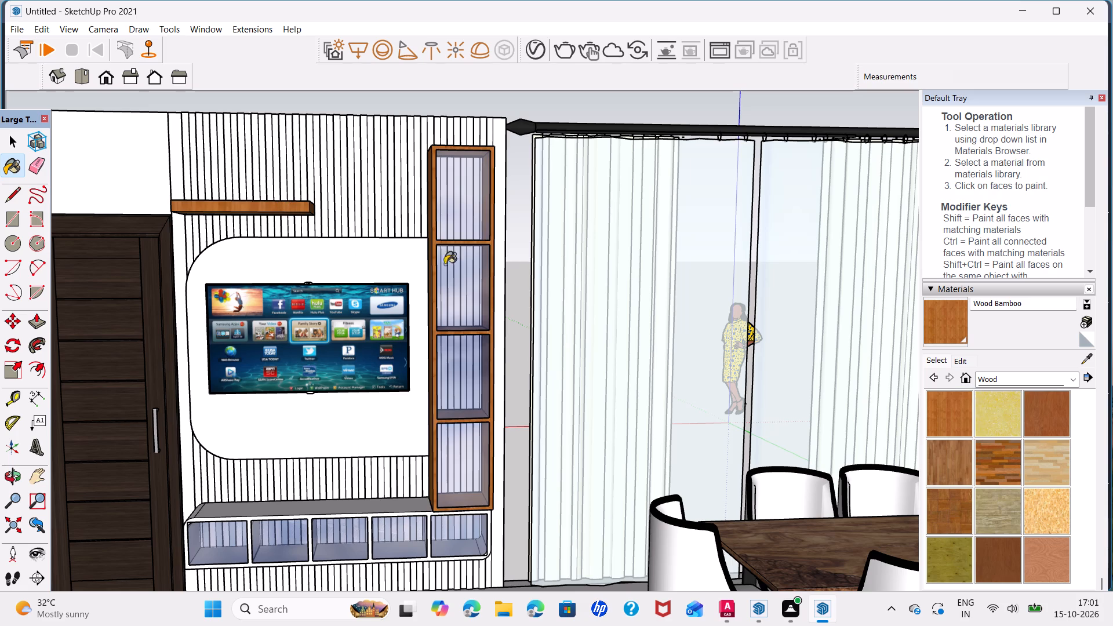
left_click(414, 512)
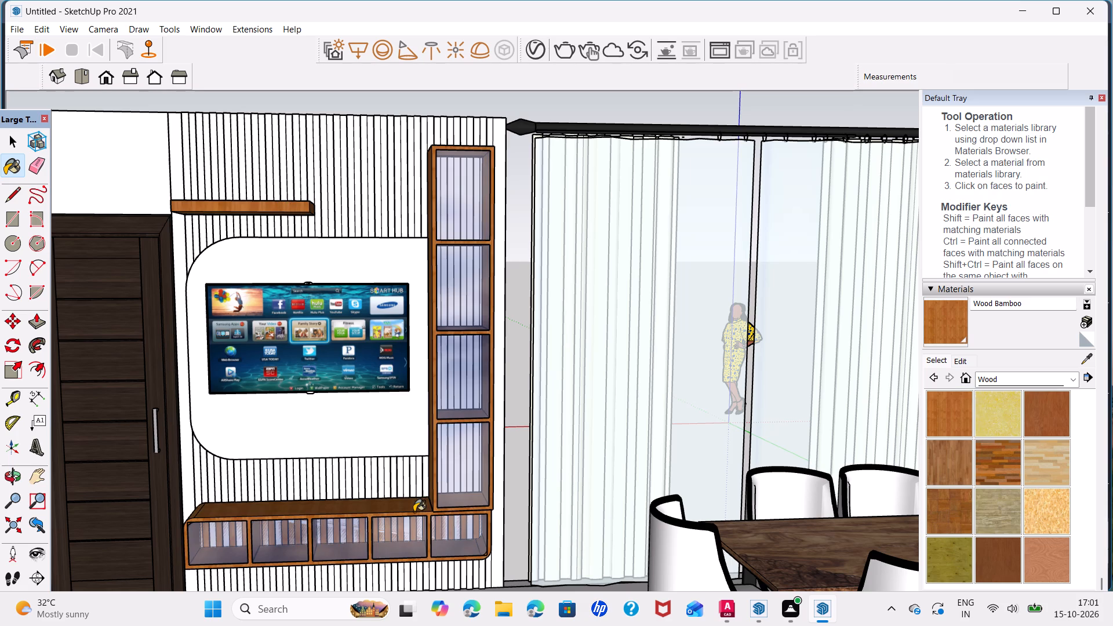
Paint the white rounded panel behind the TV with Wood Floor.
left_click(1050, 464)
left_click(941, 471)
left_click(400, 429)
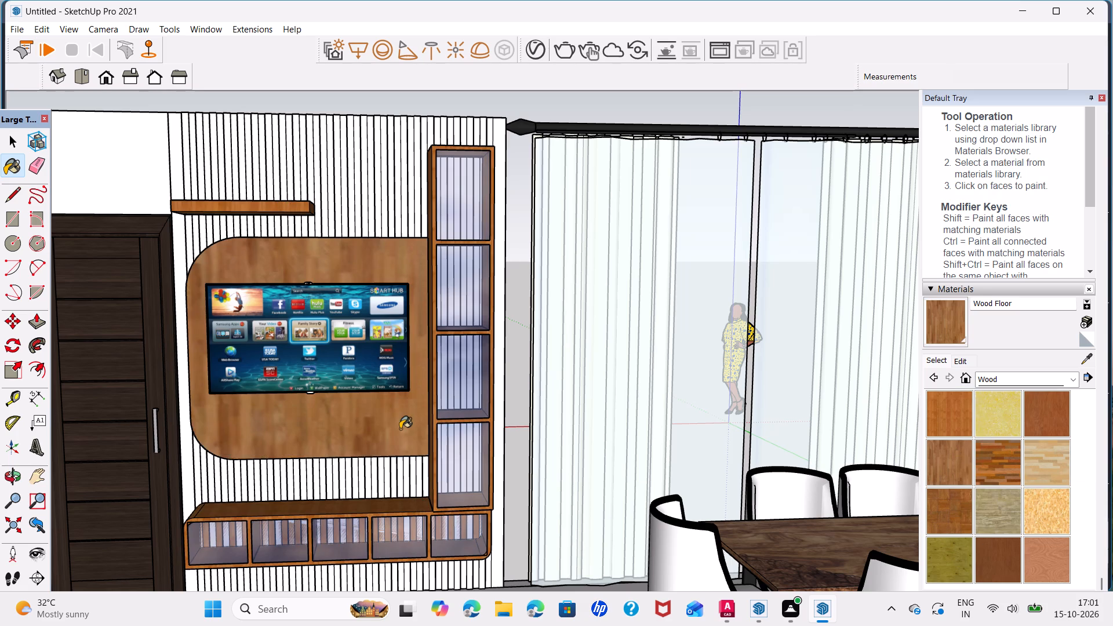
Paint the rounded panel behind the TV with Stone Brushed Khaki from the Stone materials.
scroll(400, 429, "down", 5)
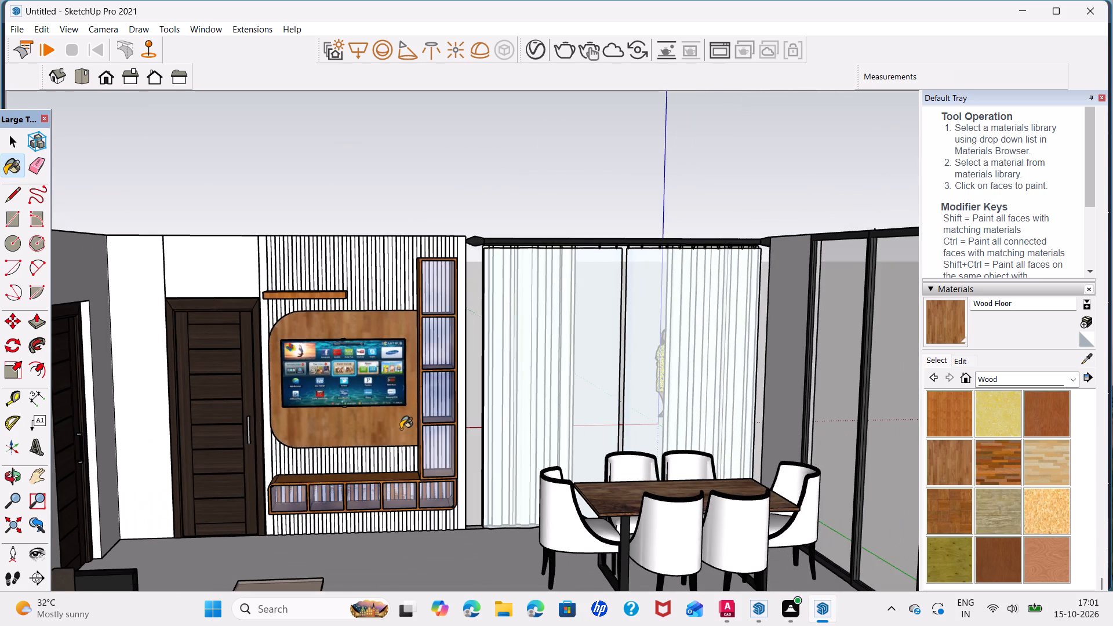
middle_click_drag(401, 429, 395, 380)
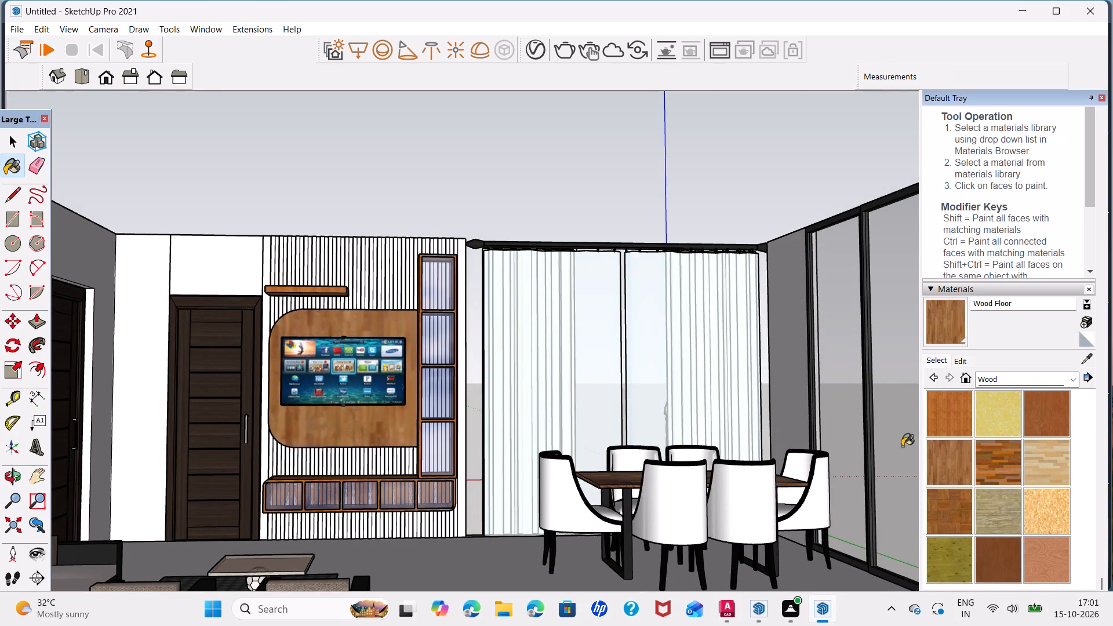
left_click(1076, 375)
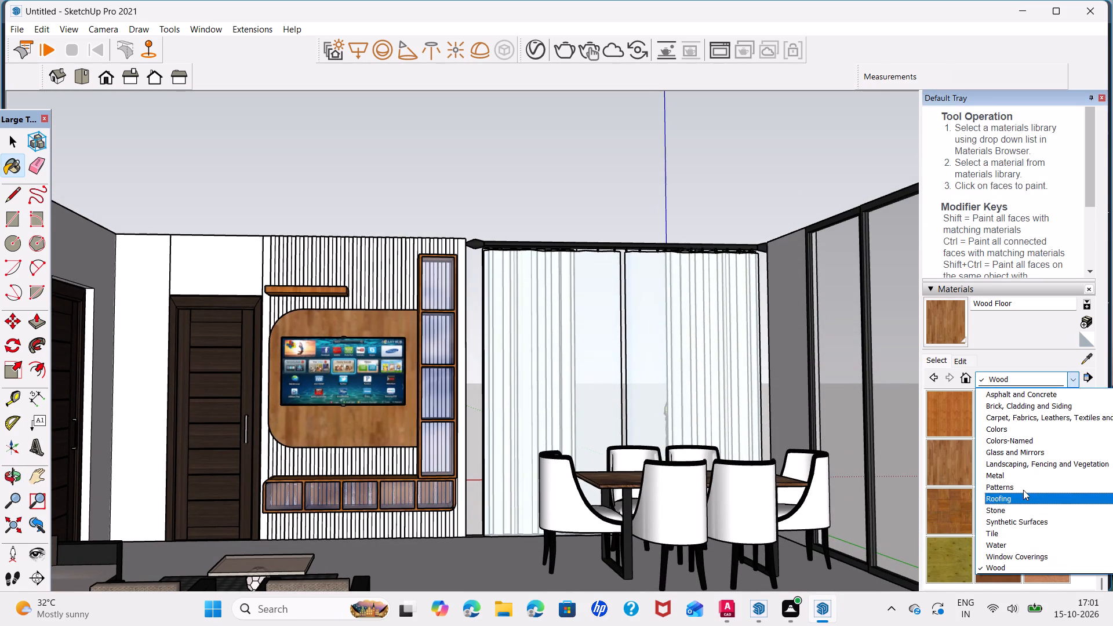
left_click(1016, 511)
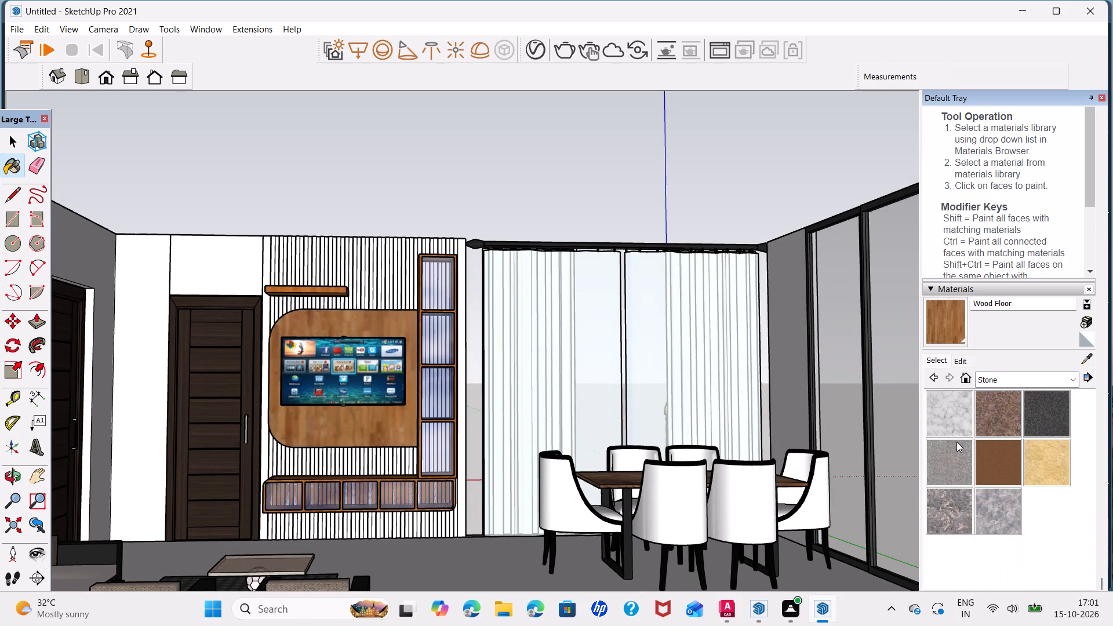
left_click(1057, 471)
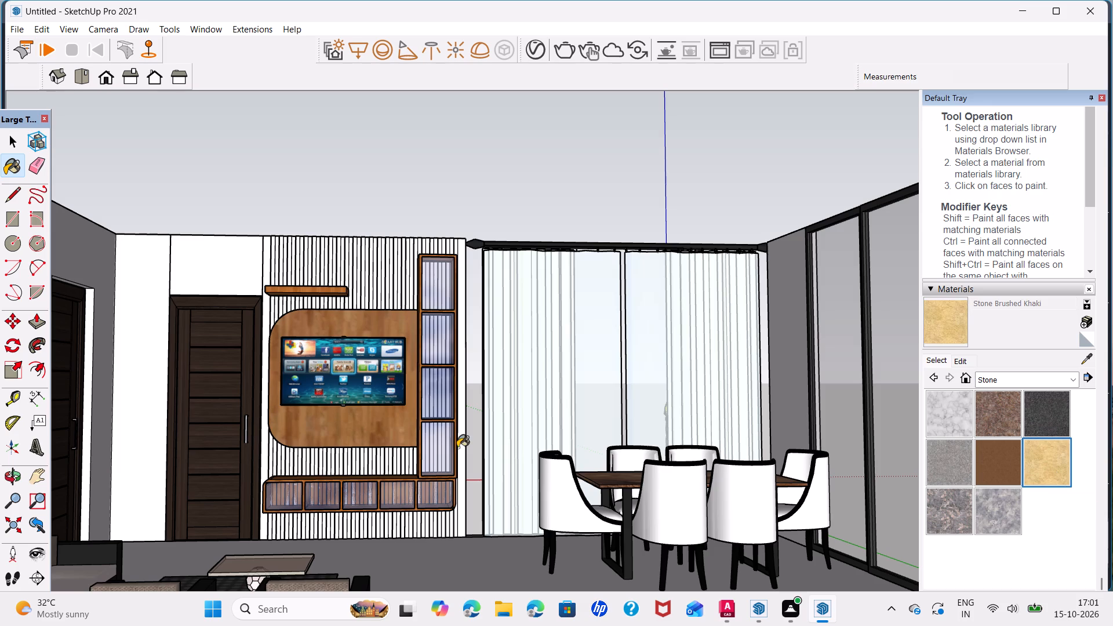
left_click(403, 437)
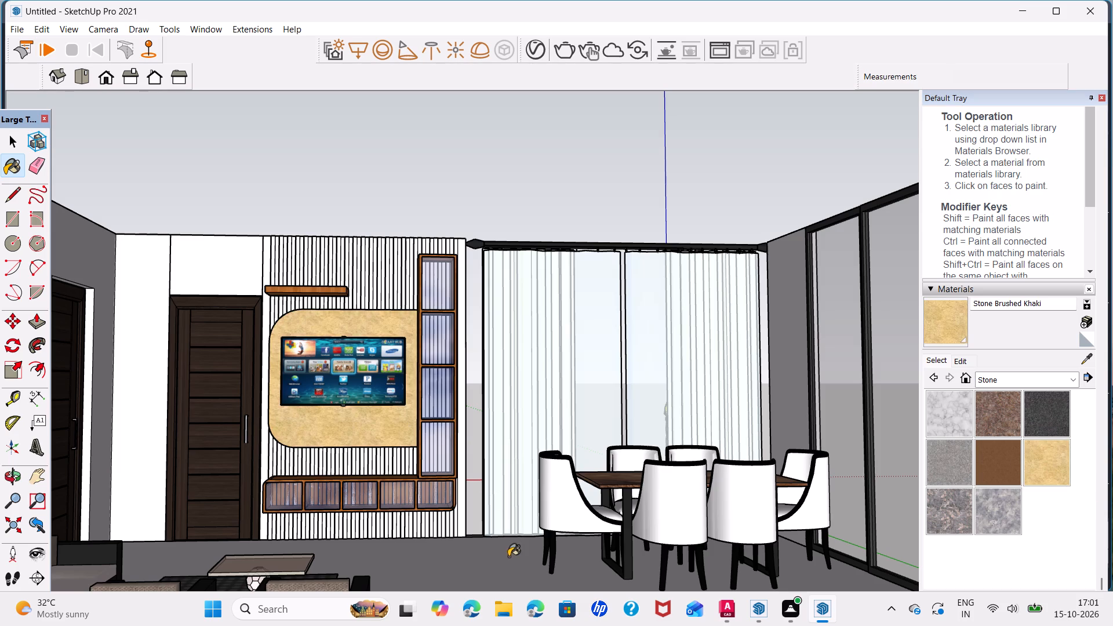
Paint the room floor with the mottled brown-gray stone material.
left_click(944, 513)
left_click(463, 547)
Paint the room floor with Stone Vein Gray.
scroll(494, 563, "down", 5)
middle_click_drag(493, 551, 491, 602)
left_click(995, 521)
left_click(471, 559)
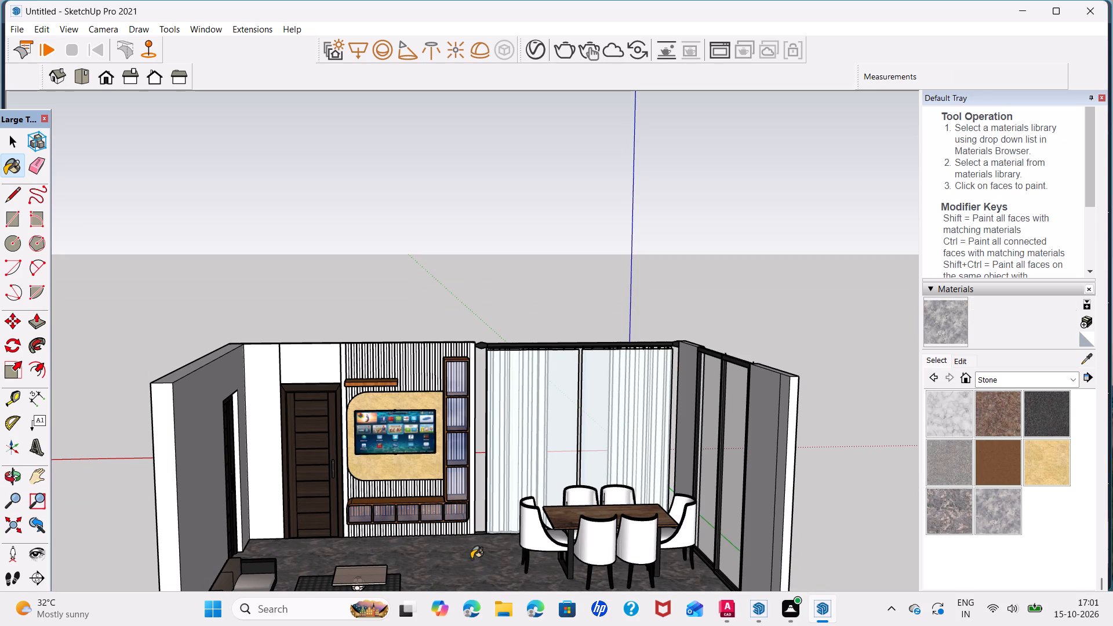
Inside the slatted wall group, apply the material sampled from the adjoining white wall to the face above the door.
scroll(471, 559, "down", 5)
middle_click_drag(488, 549, 463, 545)
scroll(399, 446, "up", 15)
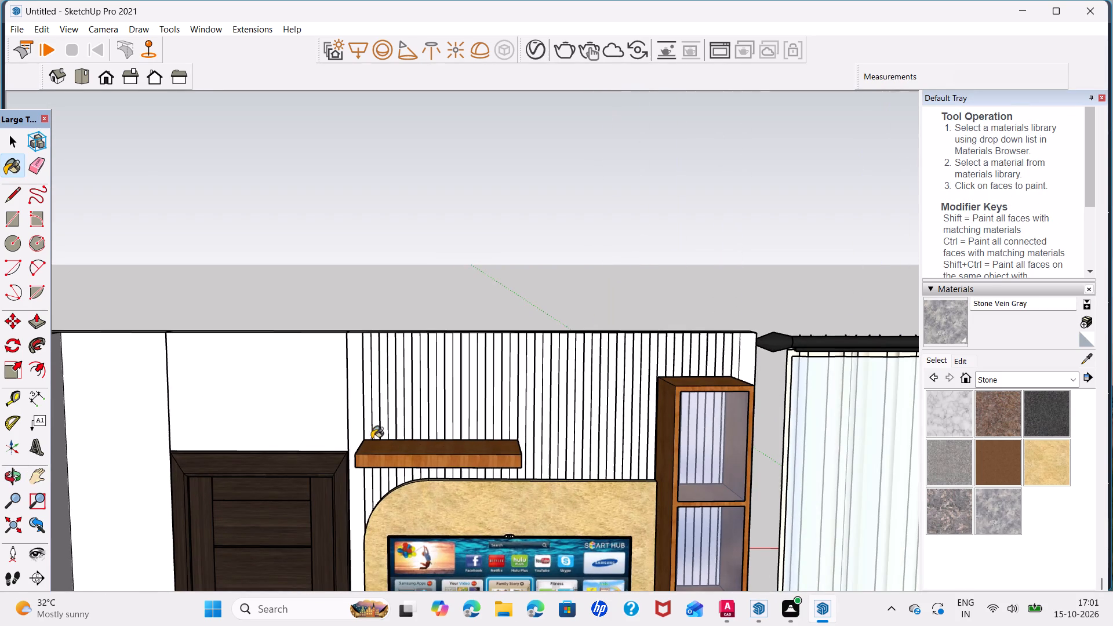
key("space")
triple_click(301, 415)
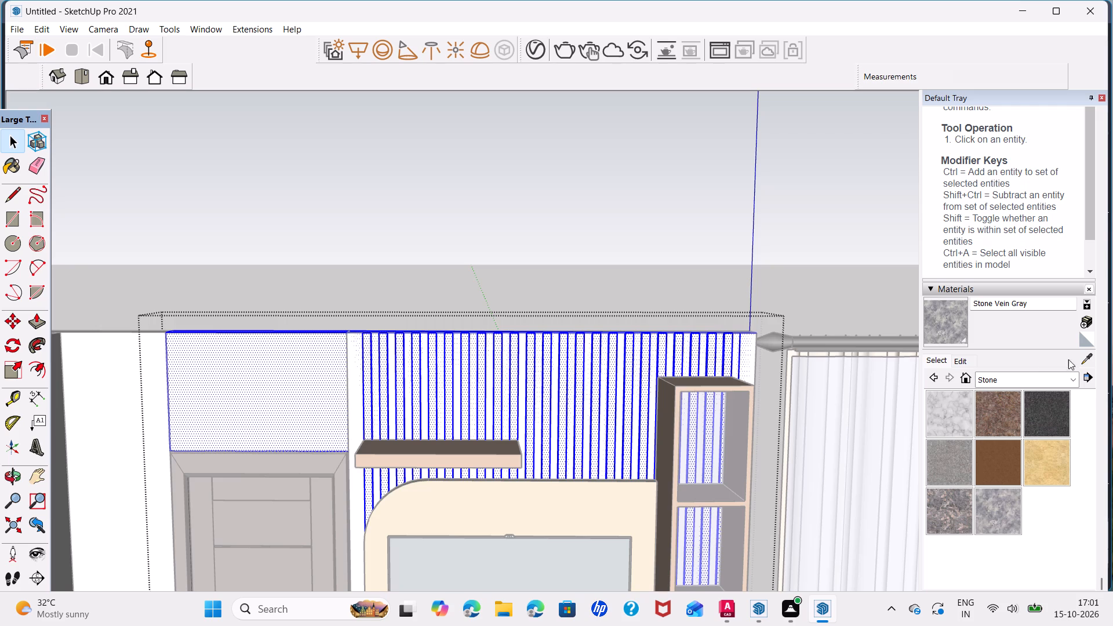
left_click(312, 396)
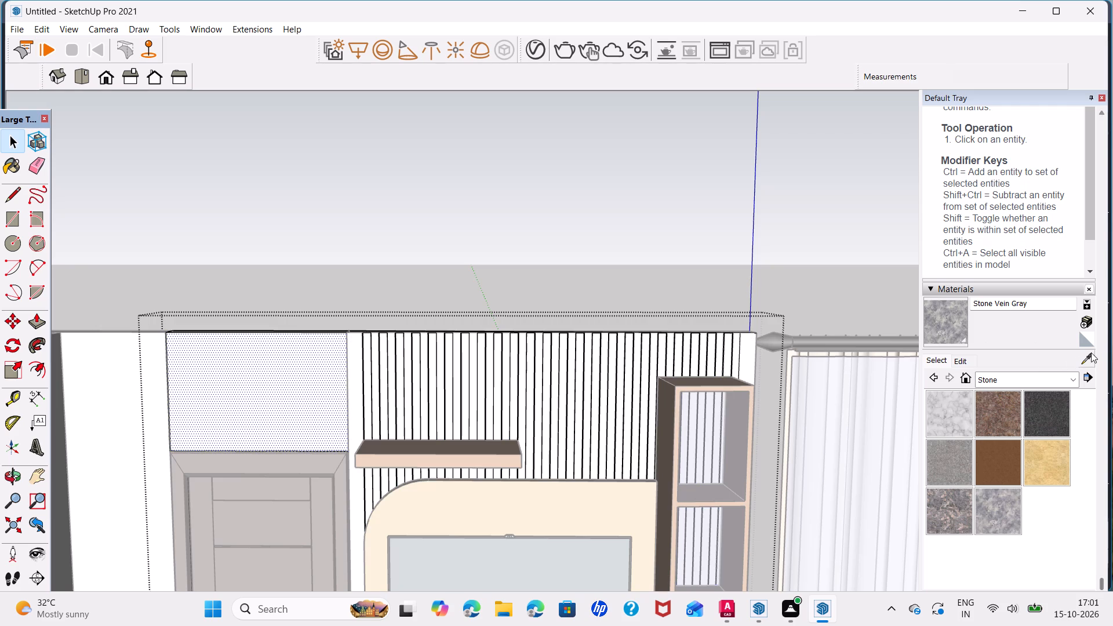
left_click(1090, 352)
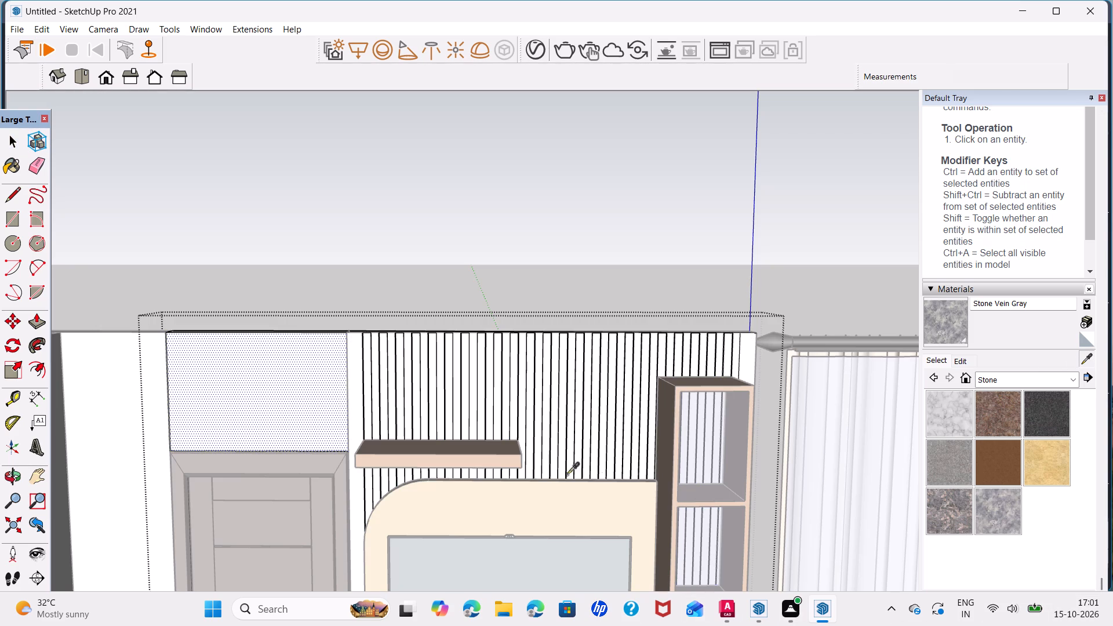
left_click(123, 472)
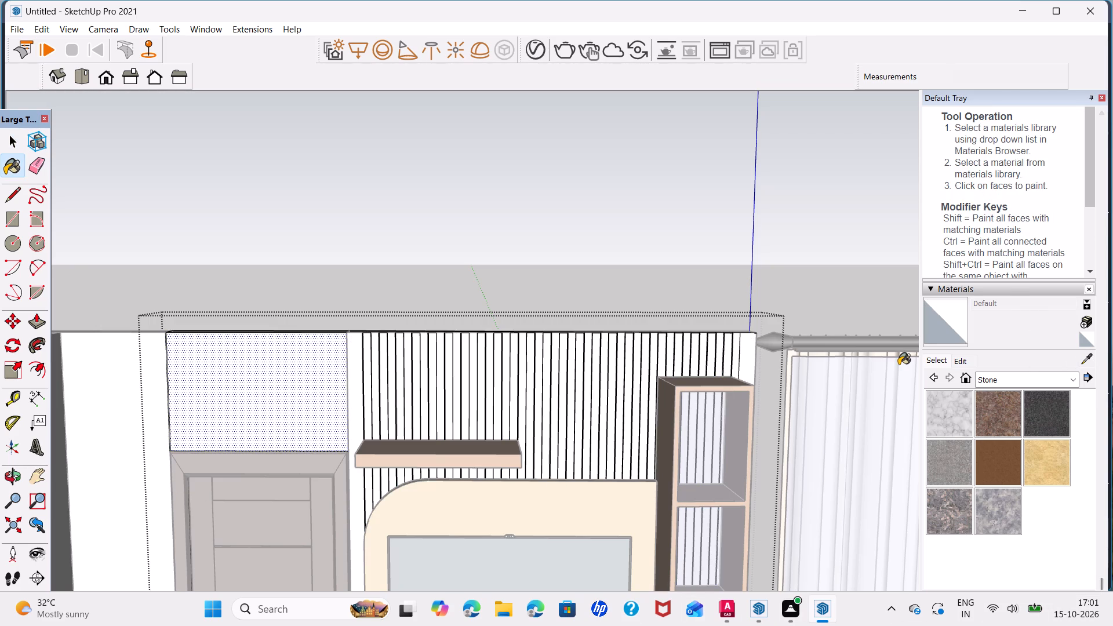
left_click(85, 342)
left_click(185, 374)
Sample the material of the adjoining side wall and apply it to the face above the door.
scroll(262, 399, "down", 4)
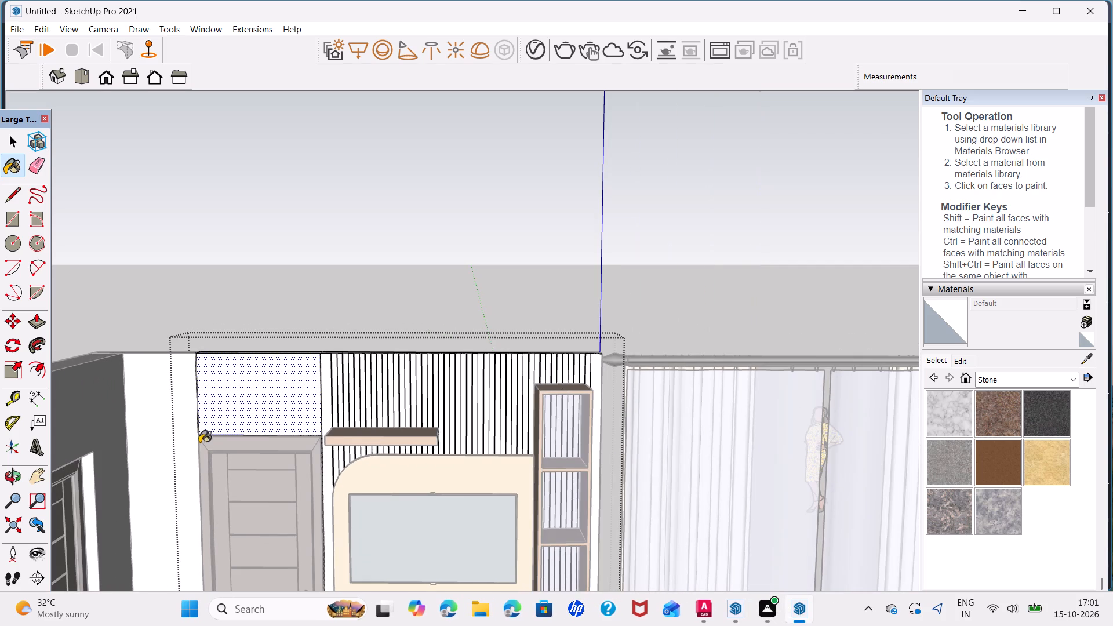
key("space")
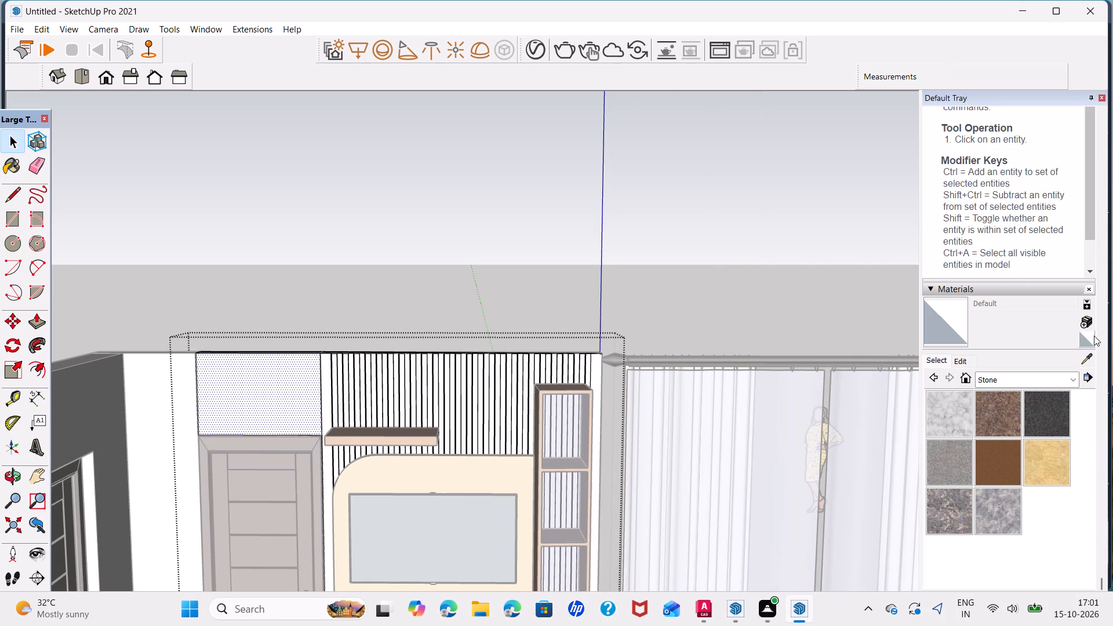
left_click(1092, 357)
scroll(330, 365, "down", 5)
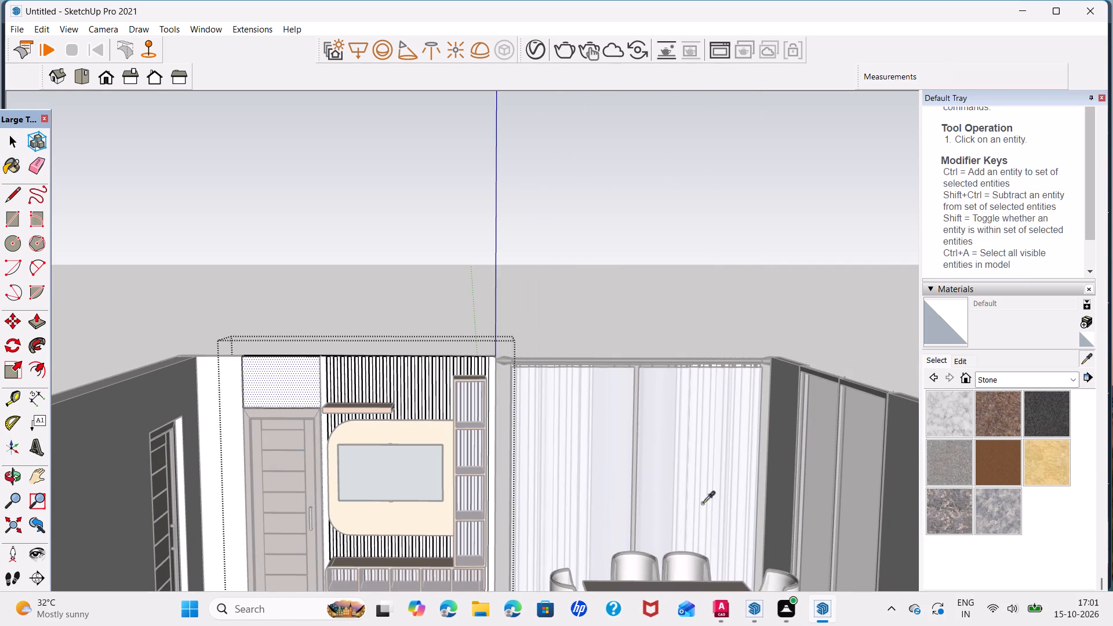
left_click(120, 391)
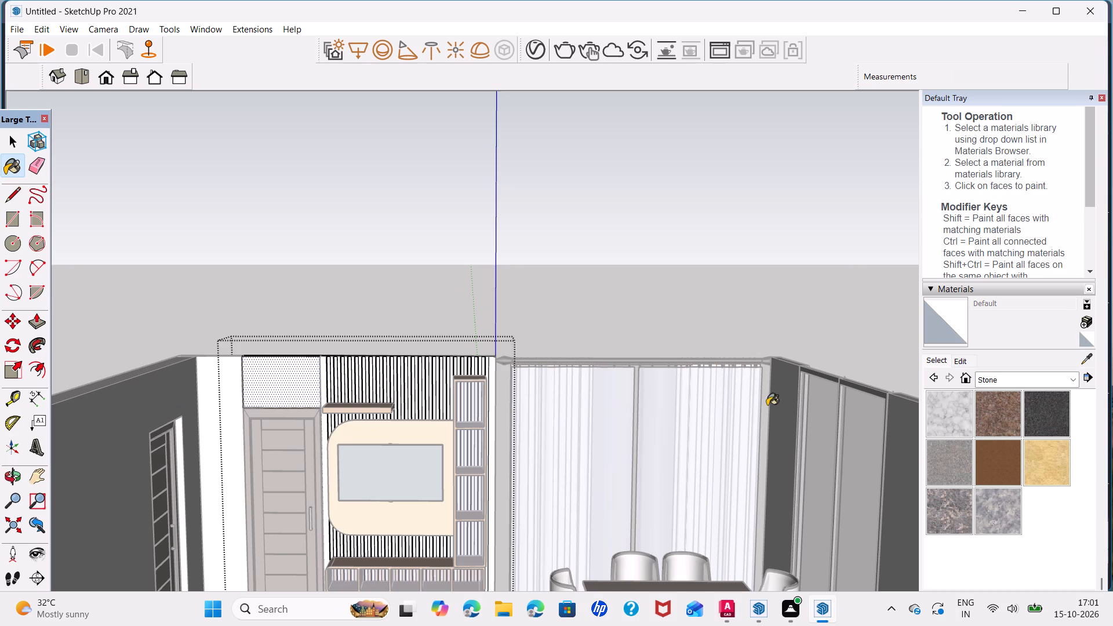
double_click(296, 365)
key("space")
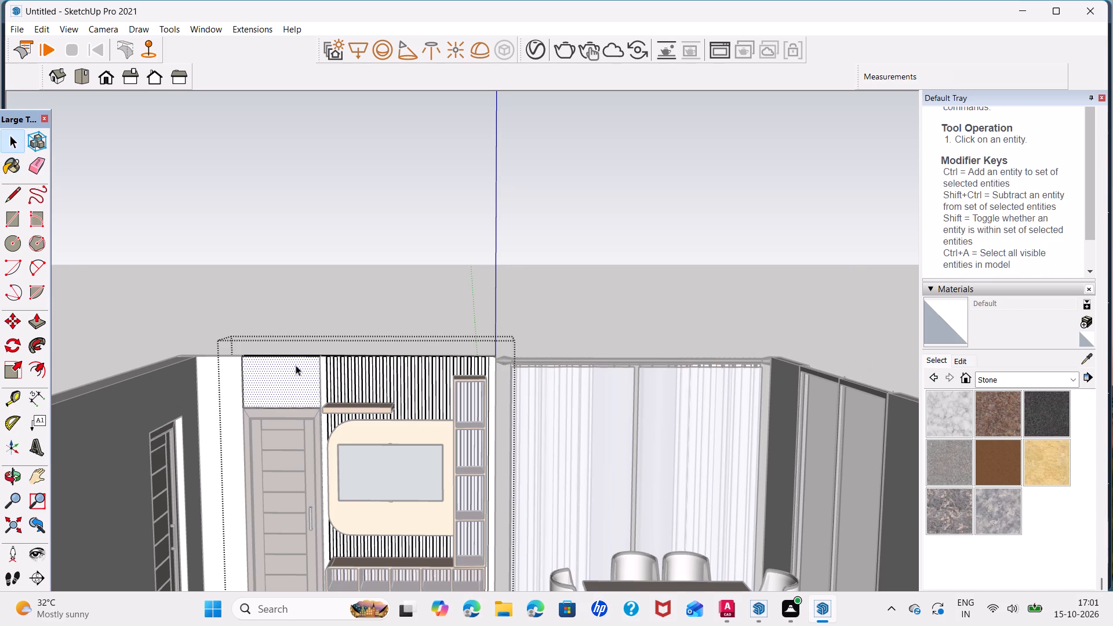
Choose 0051_Cornsilk from the Colors-Named materials and try it on the slatted wall above the TV panel.
scroll(505, 390, "up", 10)
scroll(444, 366, "up", 3)
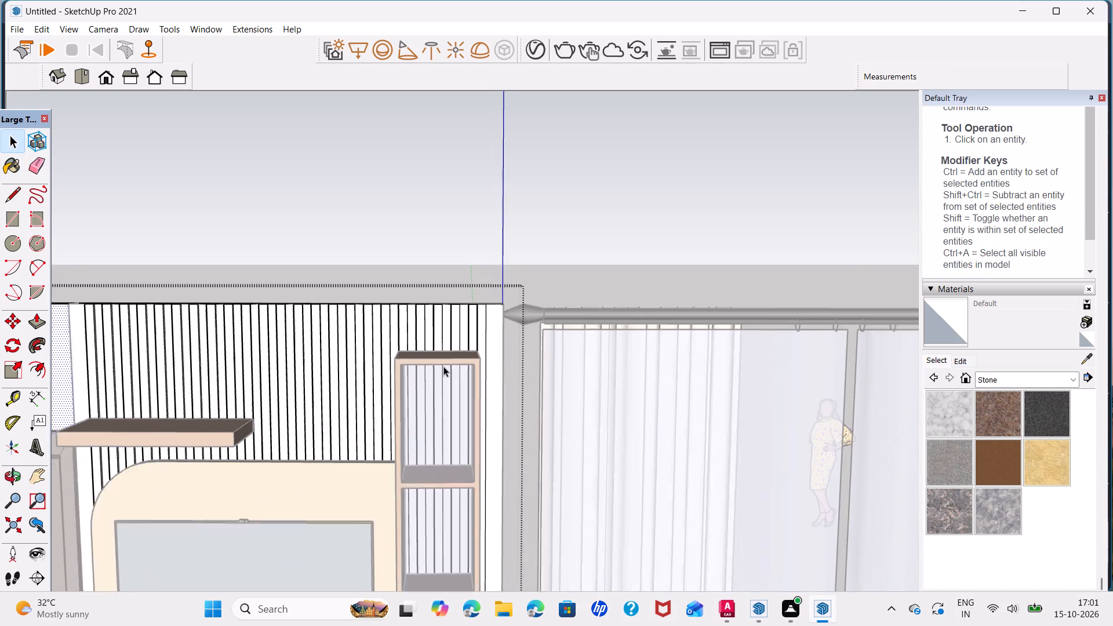
scroll(443, 366, "up", 1)
left_click(1072, 383)
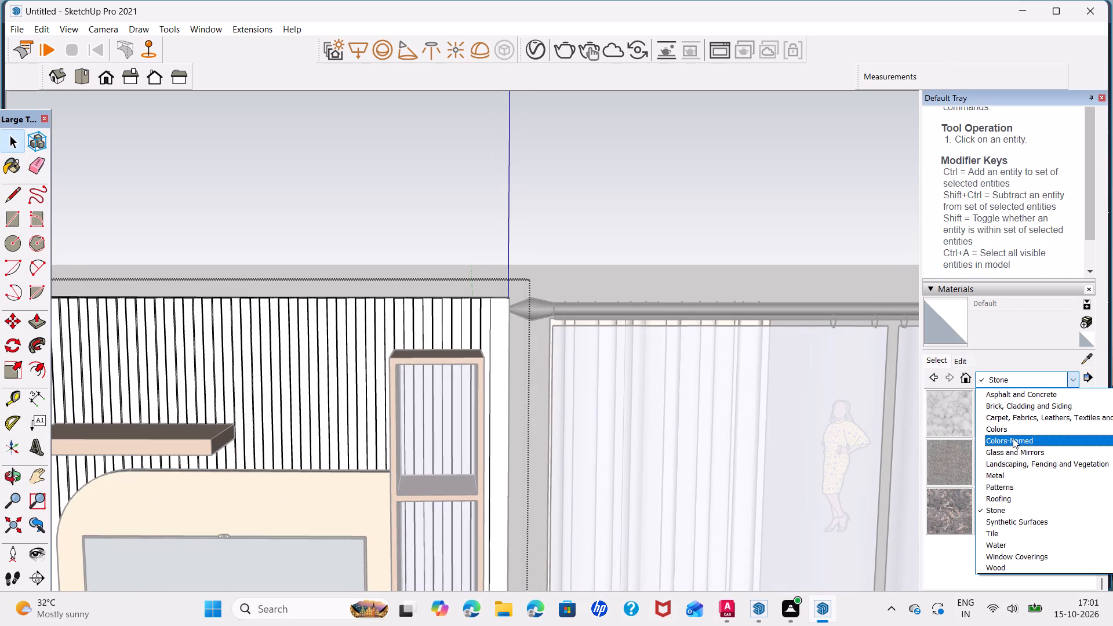
left_click(1020, 432)
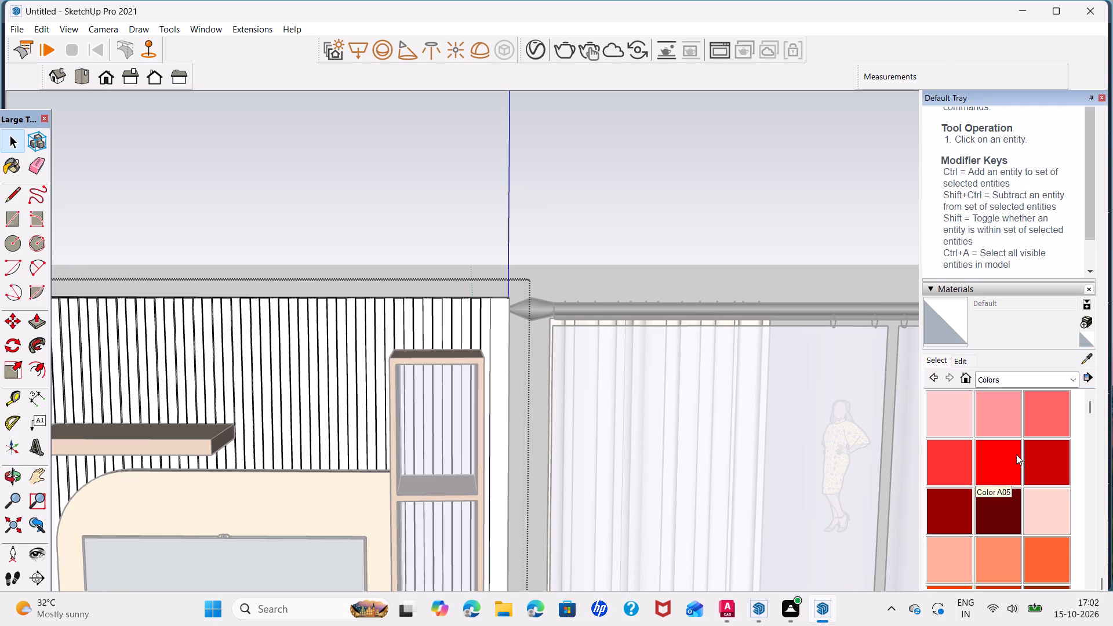
left_click(1055, 377)
left_click(1034, 435)
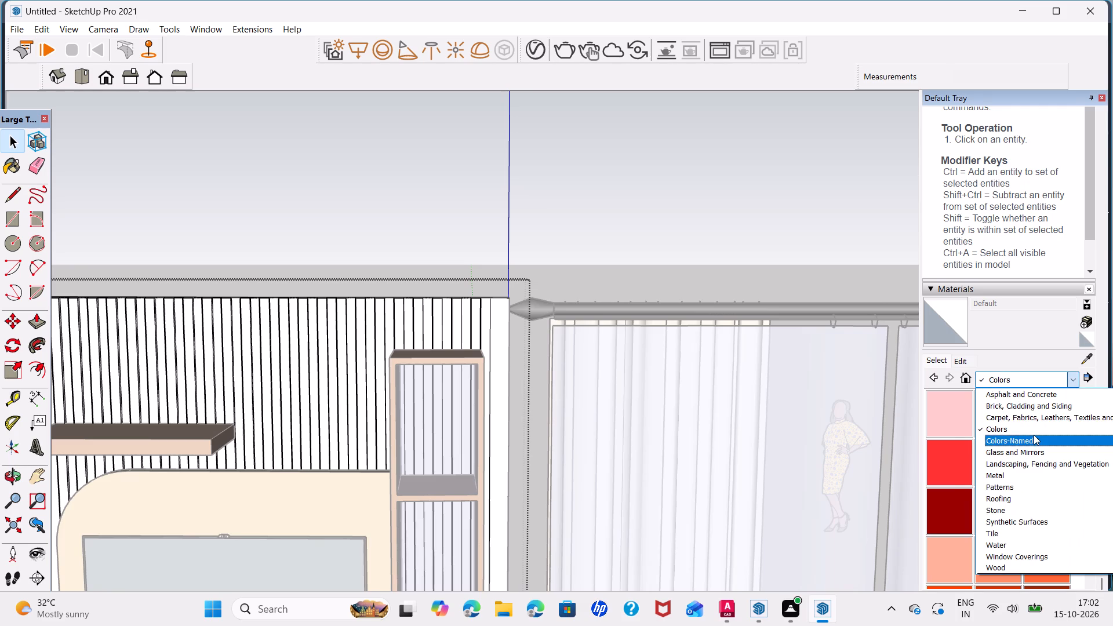
scroll(1034, 452, "down", 2)
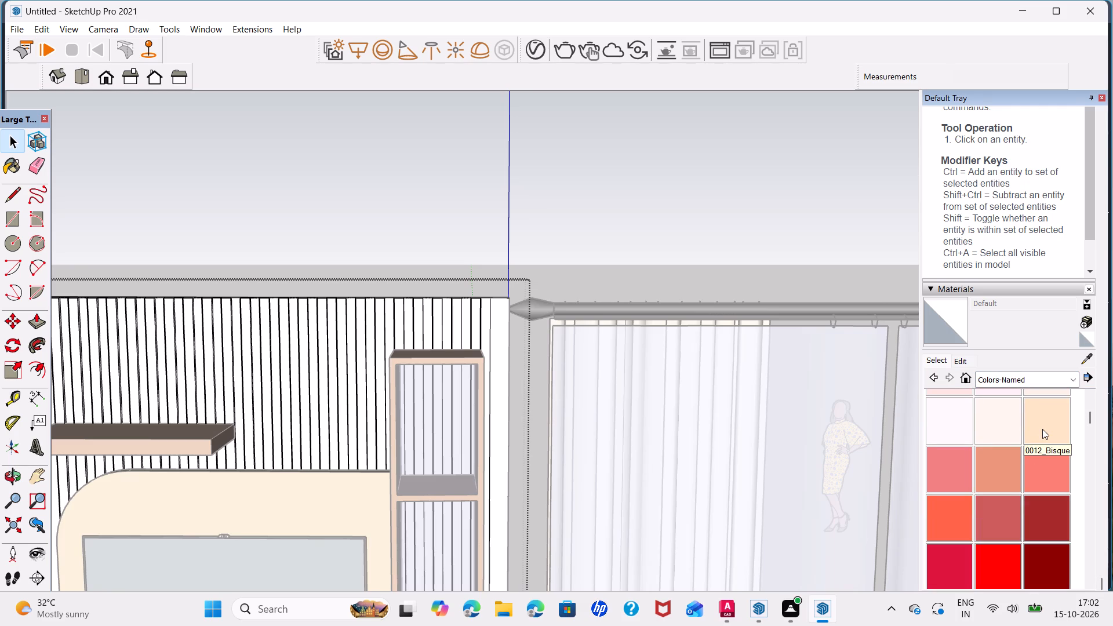
scroll(1042, 429, "down", 5)
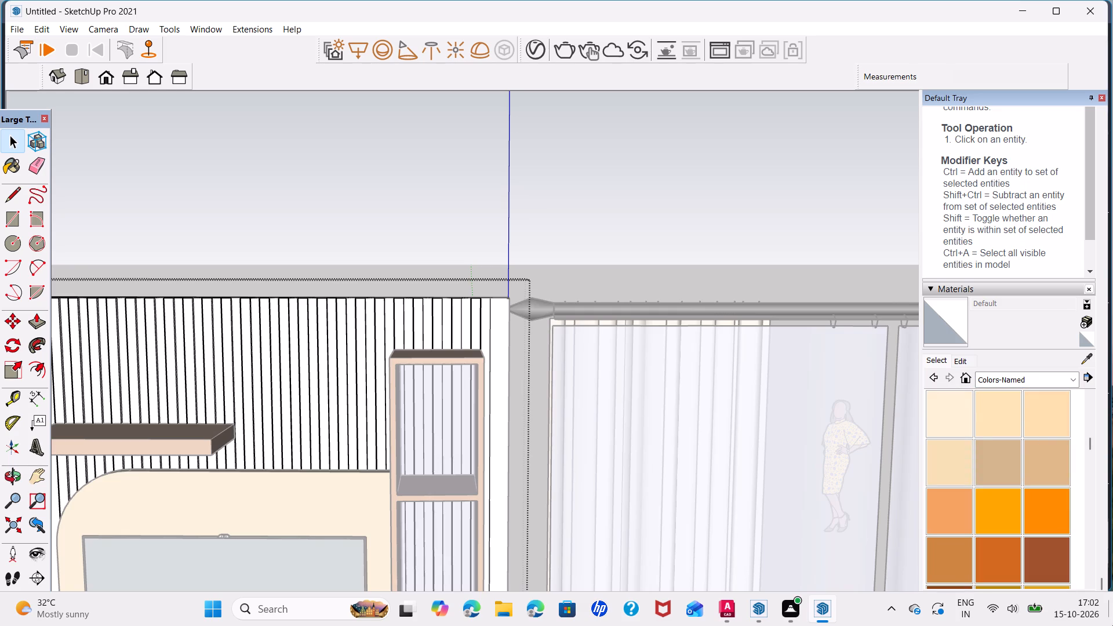
scroll(985, 508, "down", 2)
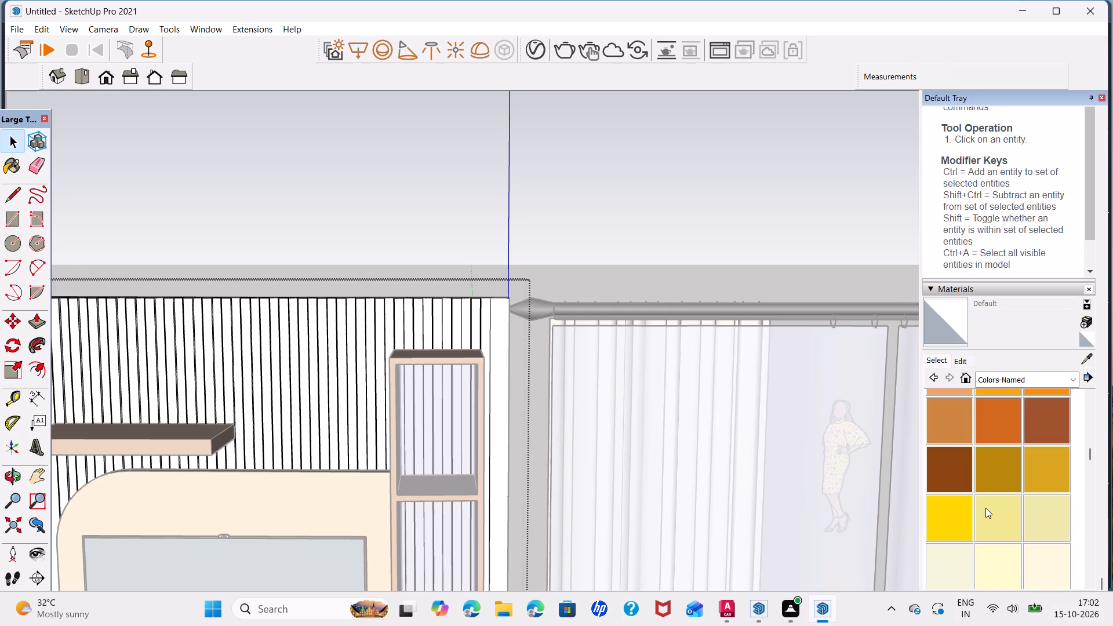
scroll(990, 525, "down", 2)
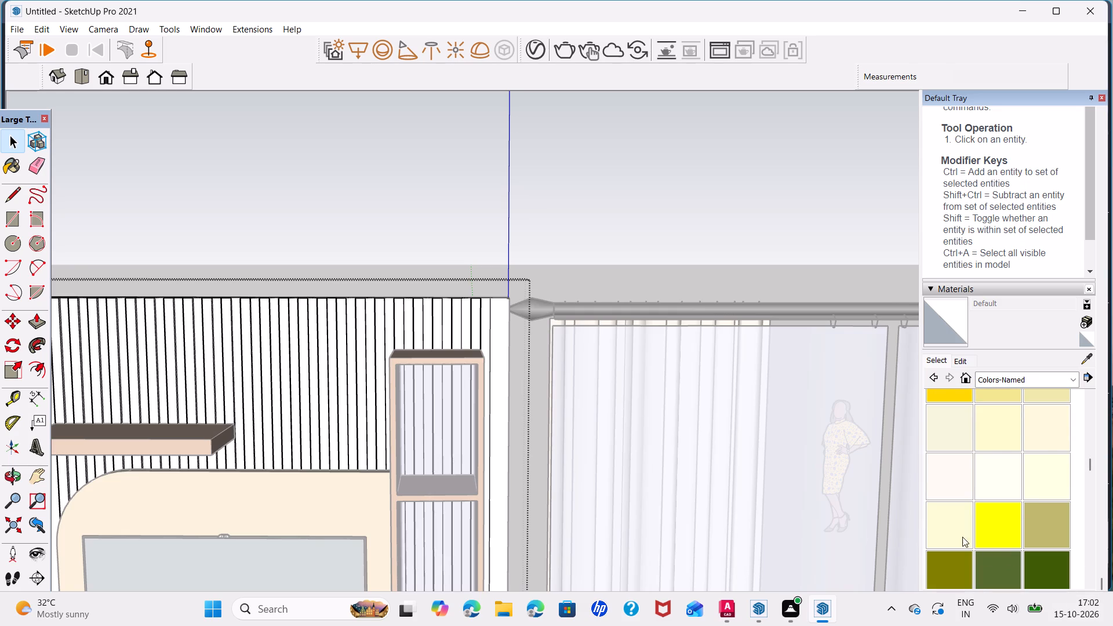
left_click(1042, 442)
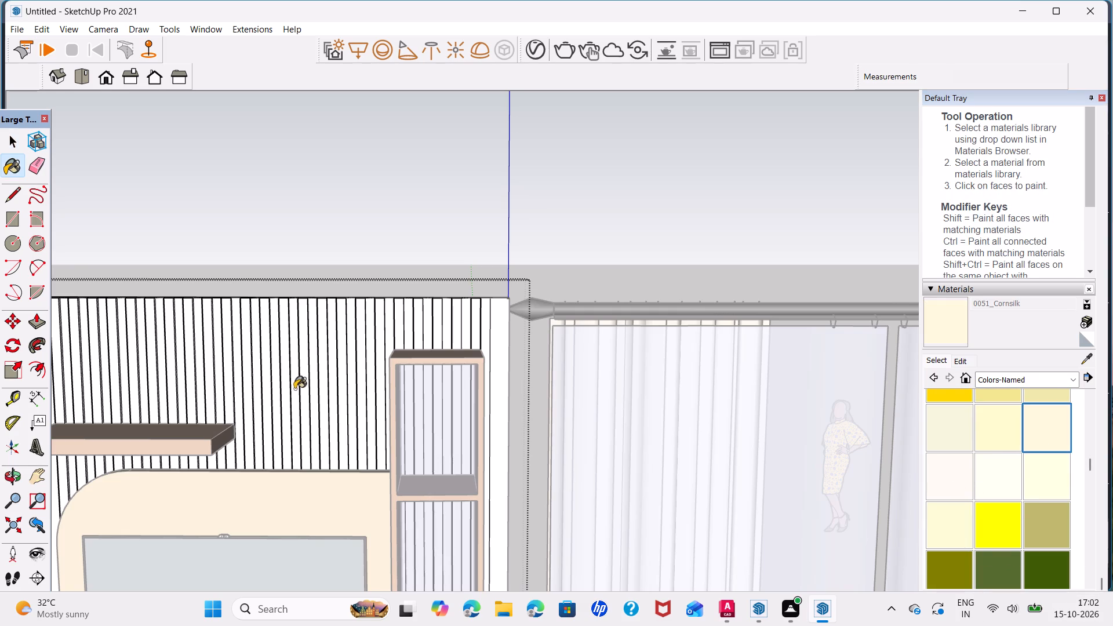
left_click(294, 365)
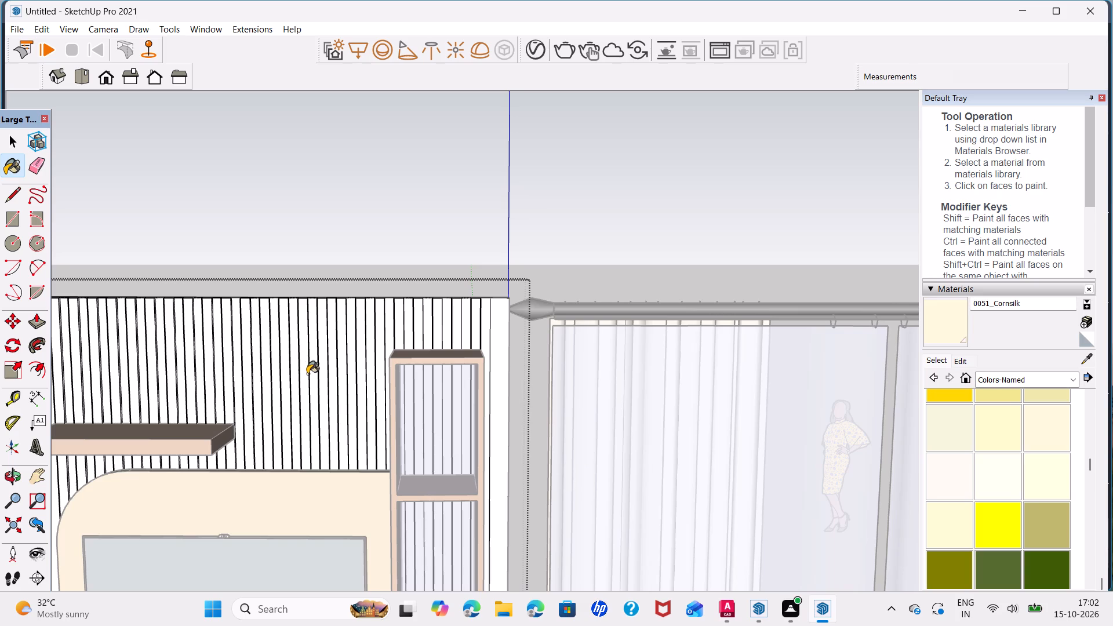
Paint the front face of the wall slat nearest the curtain with 0051_Cornsilk.
middle_click_drag(329, 400, 201, 461)
right_click_drag(321, 404, 201, 461)
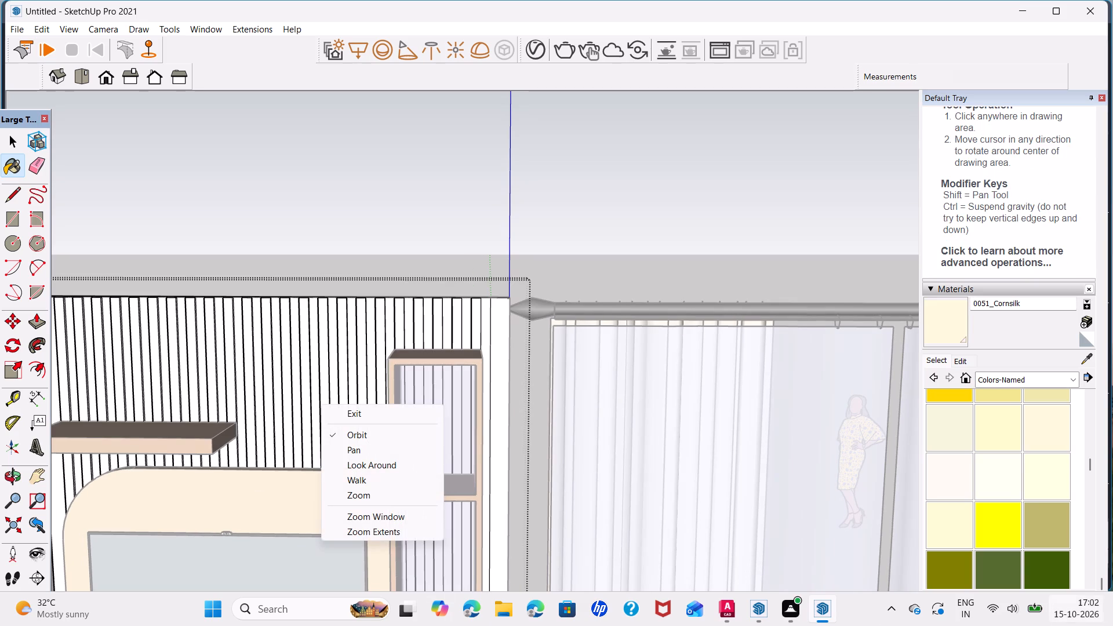
middle_click_drag(401, 315, 200, 369)
scroll(348, 310, "down", 3)
left_click(634, 198)
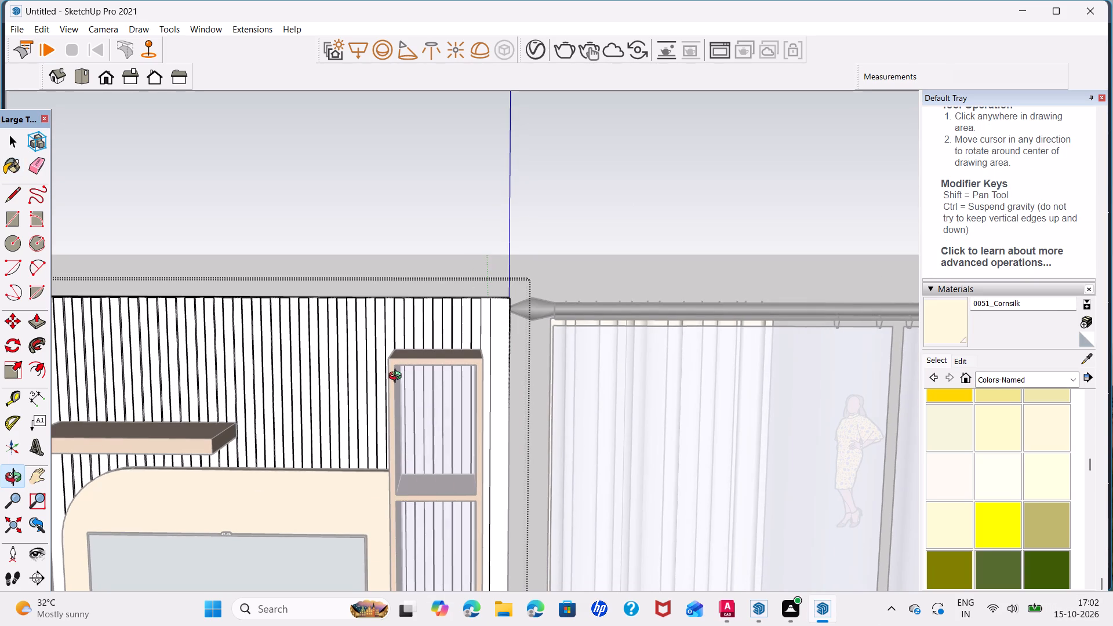
middle_click_drag(397, 377, 119, 445)
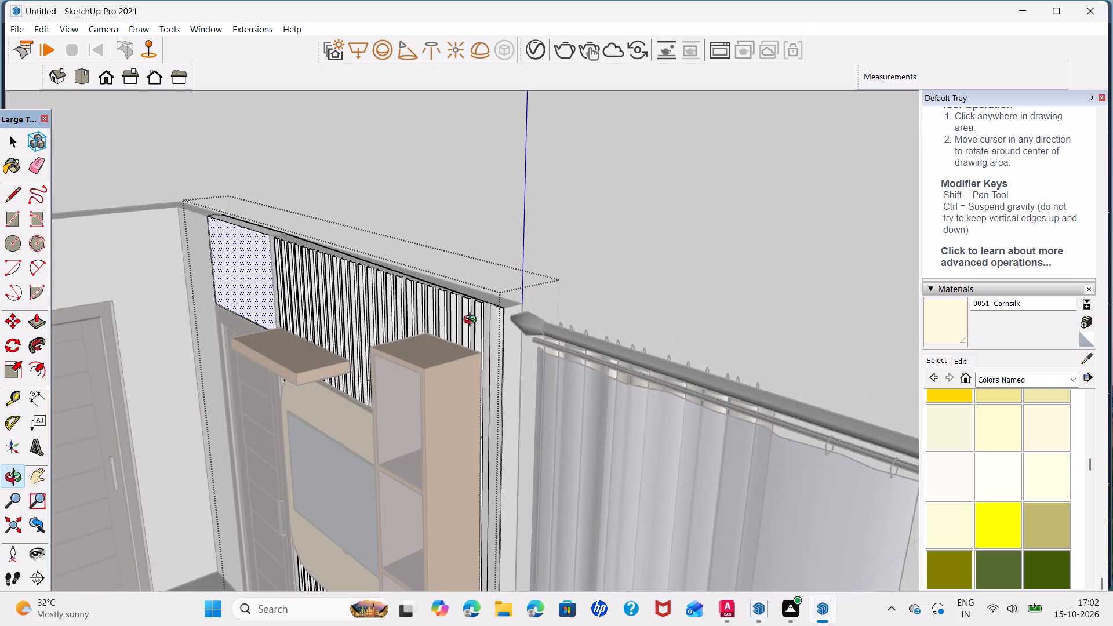
scroll(483, 310, "up", 5)
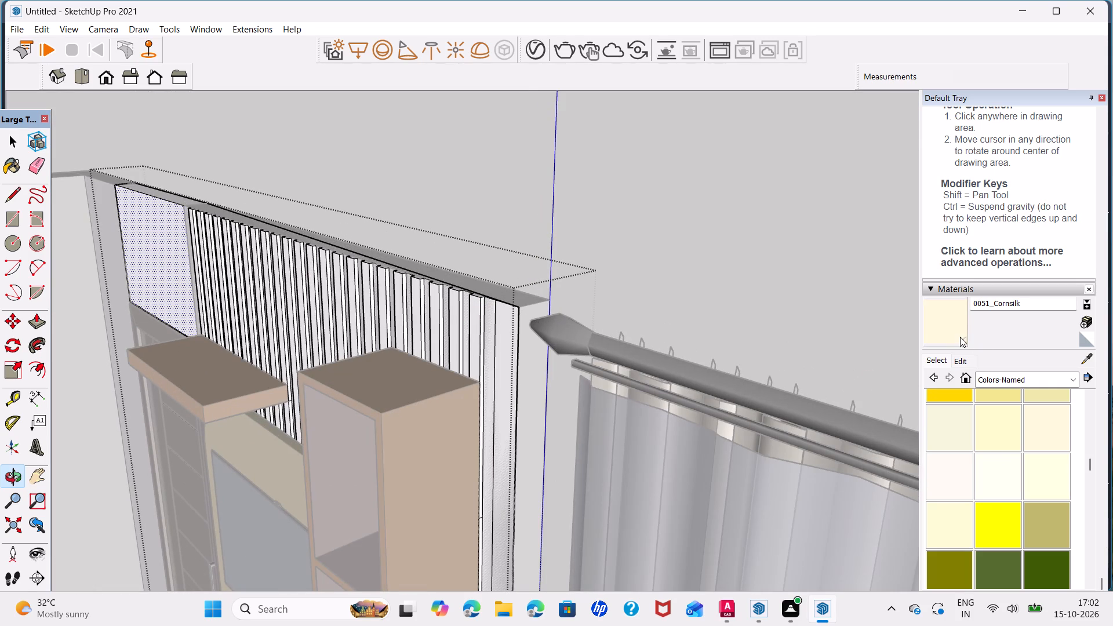
left_click(952, 327)
left_click(474, 334)
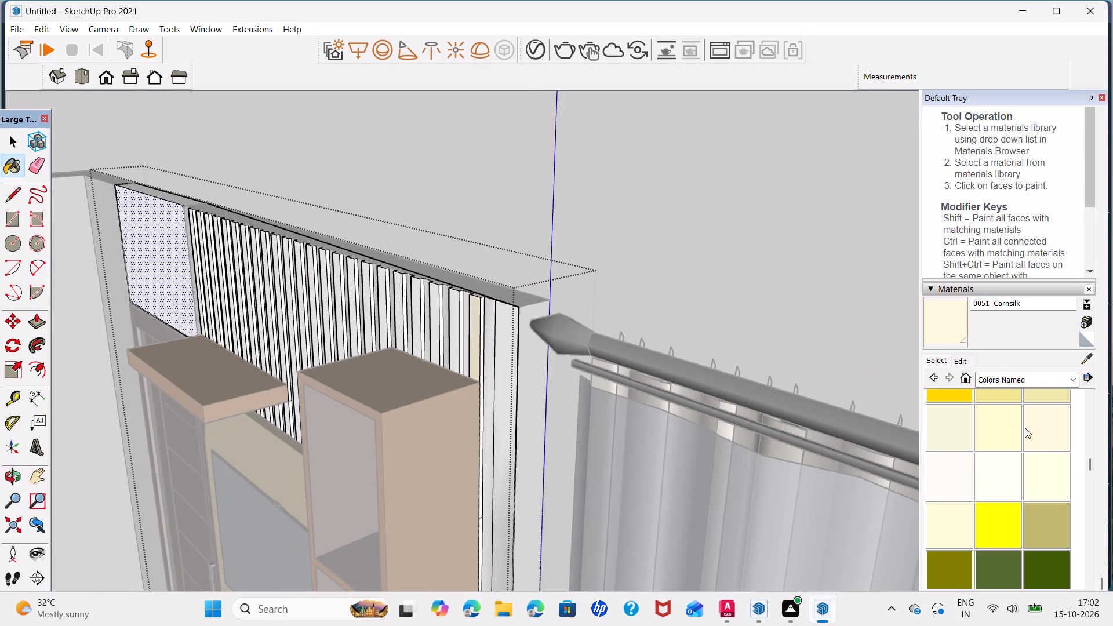
left_click(1035, 432)
left_click(470, 357)
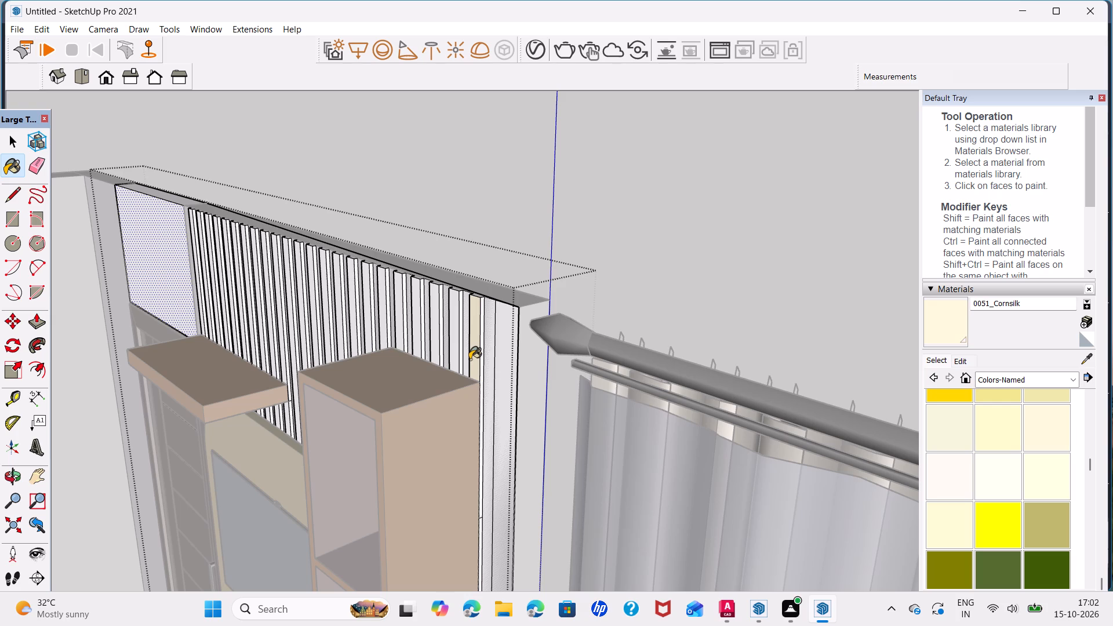
left_click(470, 362)
Paint the front faces of the slats behind the tall shelf unit with 0051_Cornsilk, working one by one toward the door.
left_click(457, 296)
left_click(432, 293)
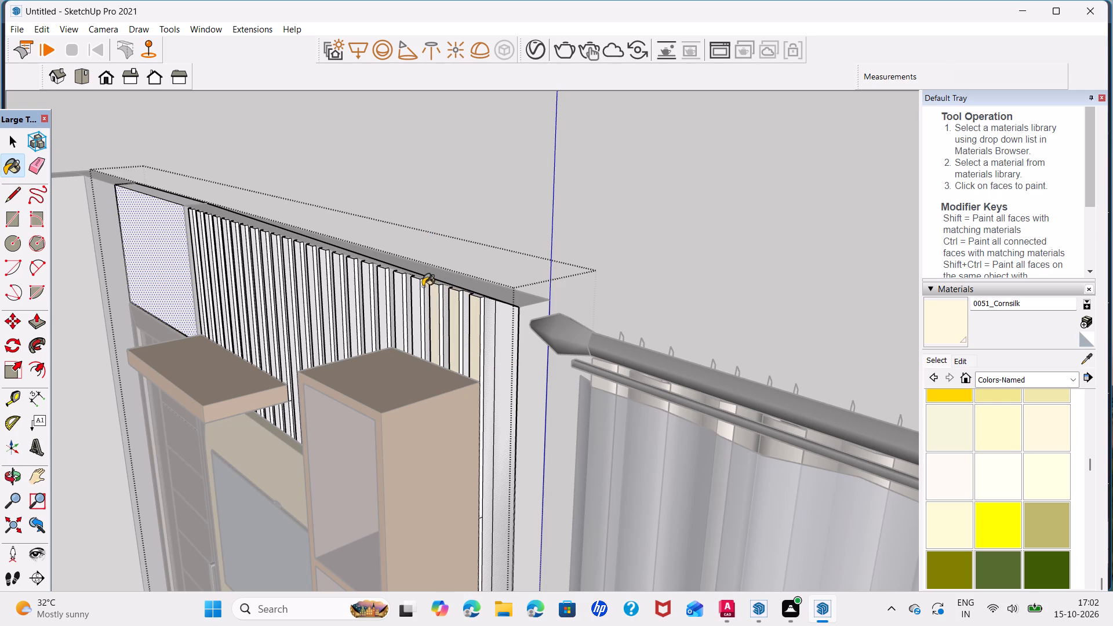
left_click(418, 283)
left_click(398, 279)
left_click(382, 276)
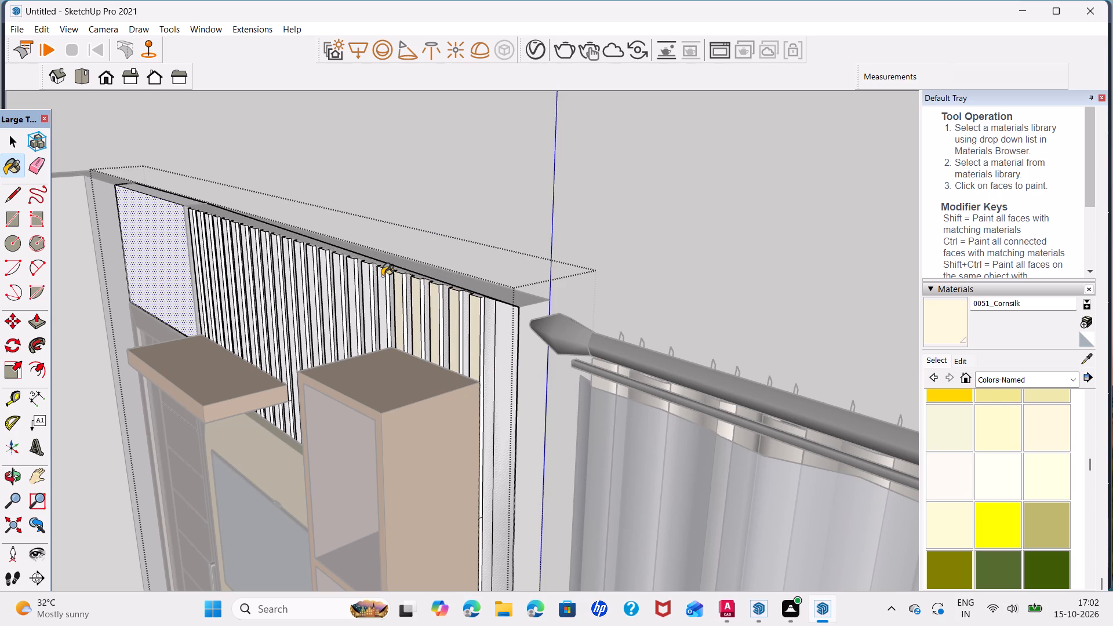
left_click(366, 271)
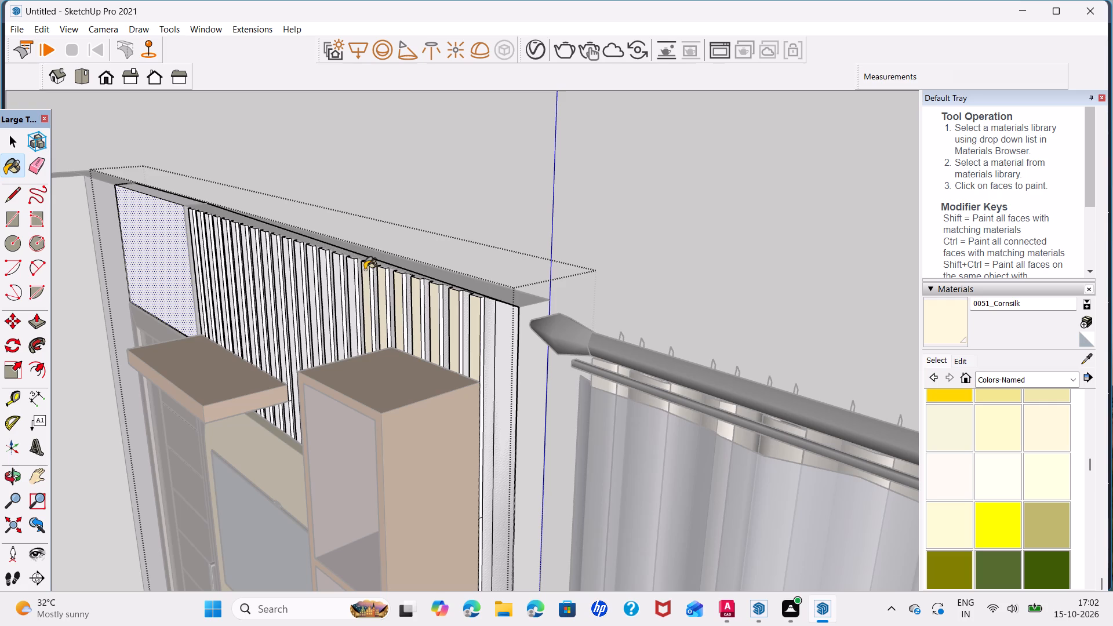
left_click(350, 262)
left_click(335, 265)
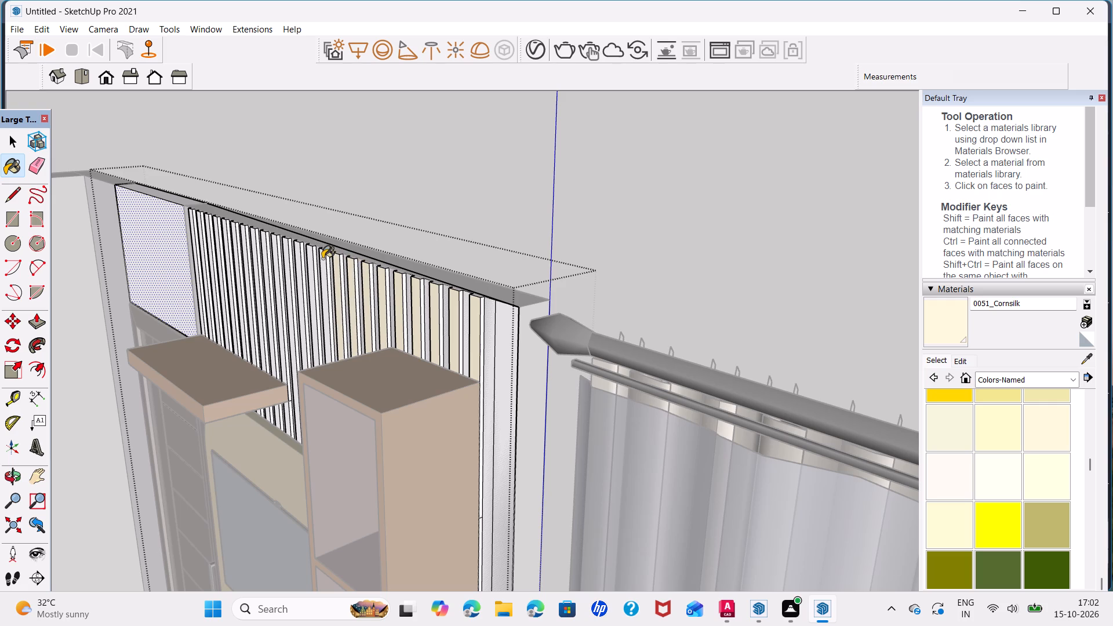
left_click(322, 258)
left_click(310, 253)
left_click(299, 249)
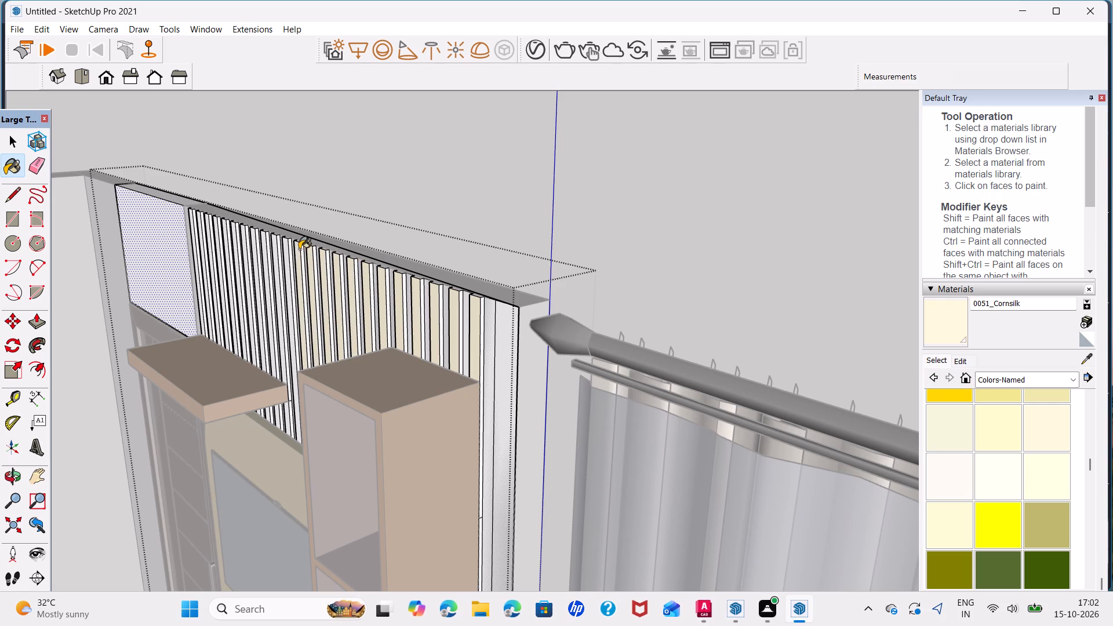
left_click(288, 246)
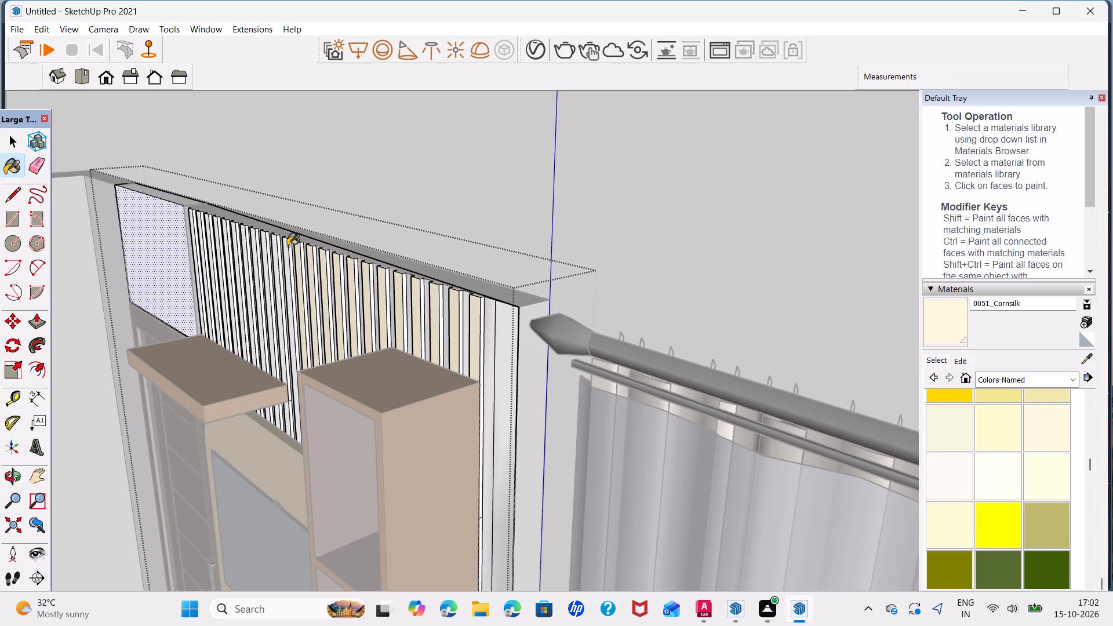
Paint the front faces of the remaining wall slats up to the door with 0051_Cornsilk, and close the wall group.
scroll(282, 246, "up", 6)
left_click(289, 249)
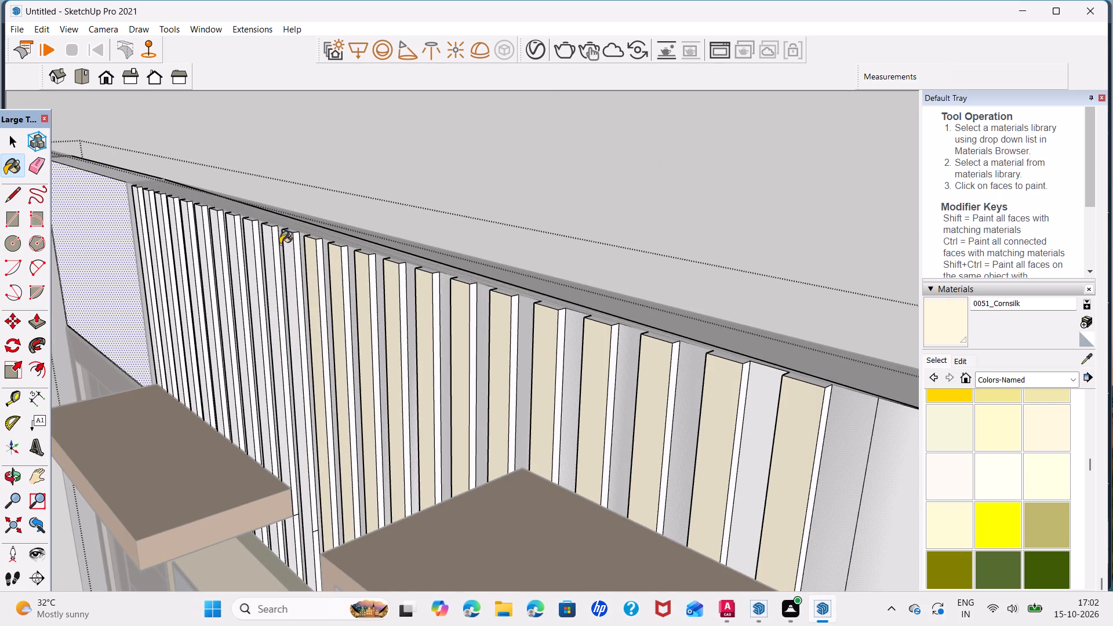
left_click(270, 236)
left_click(250, 228)
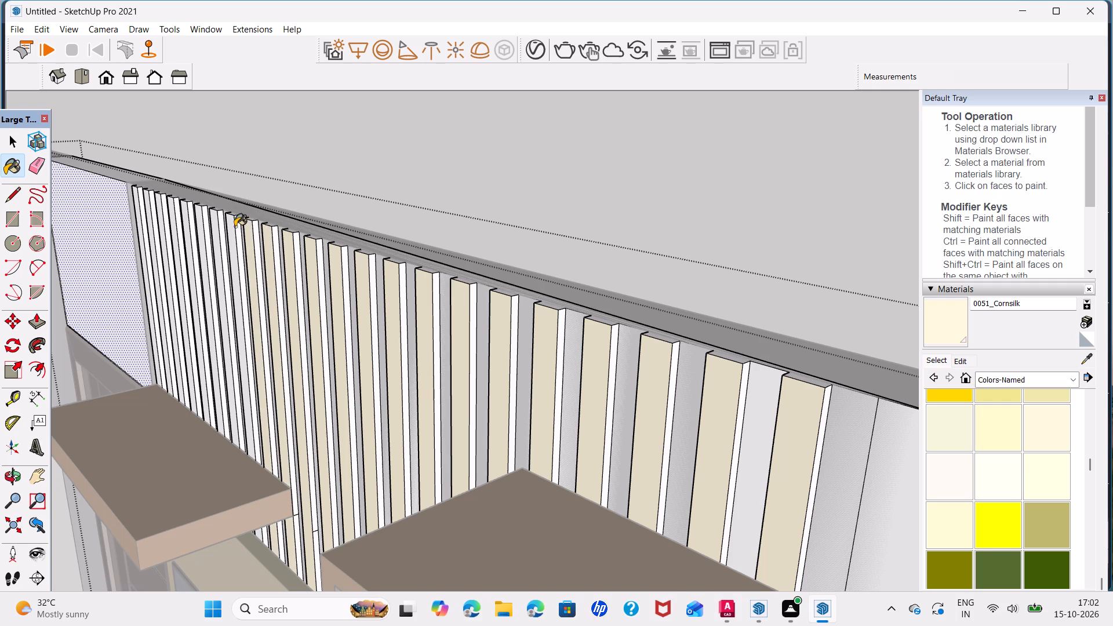
left_click(230, 224)
left_click(213, 223)
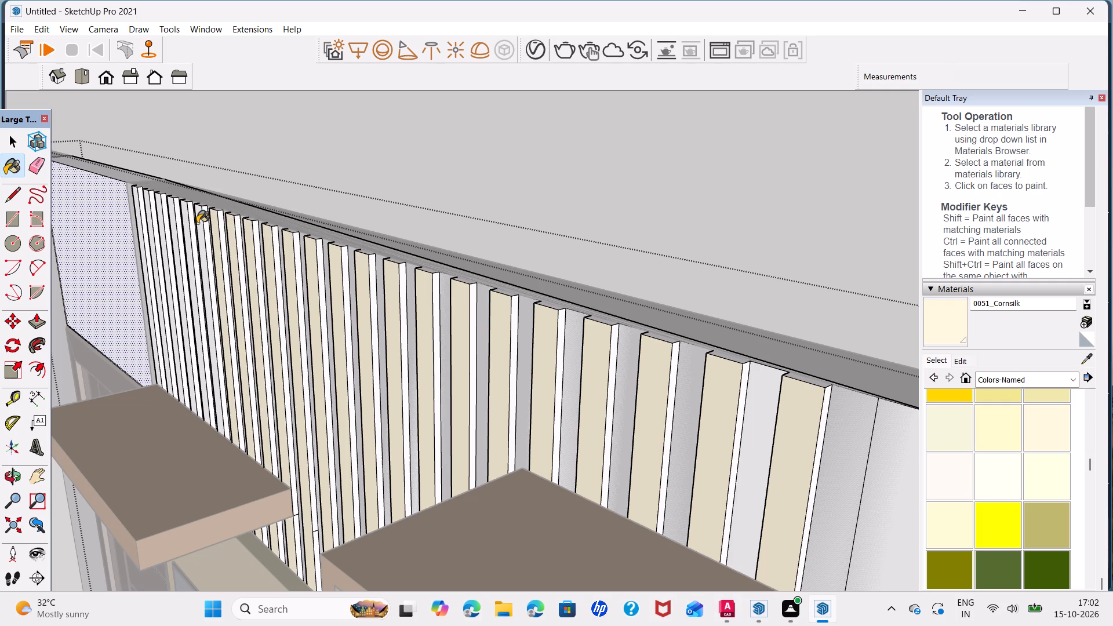
left_click(197, 223)
left_click(184, 220)
left_click(199, 222)
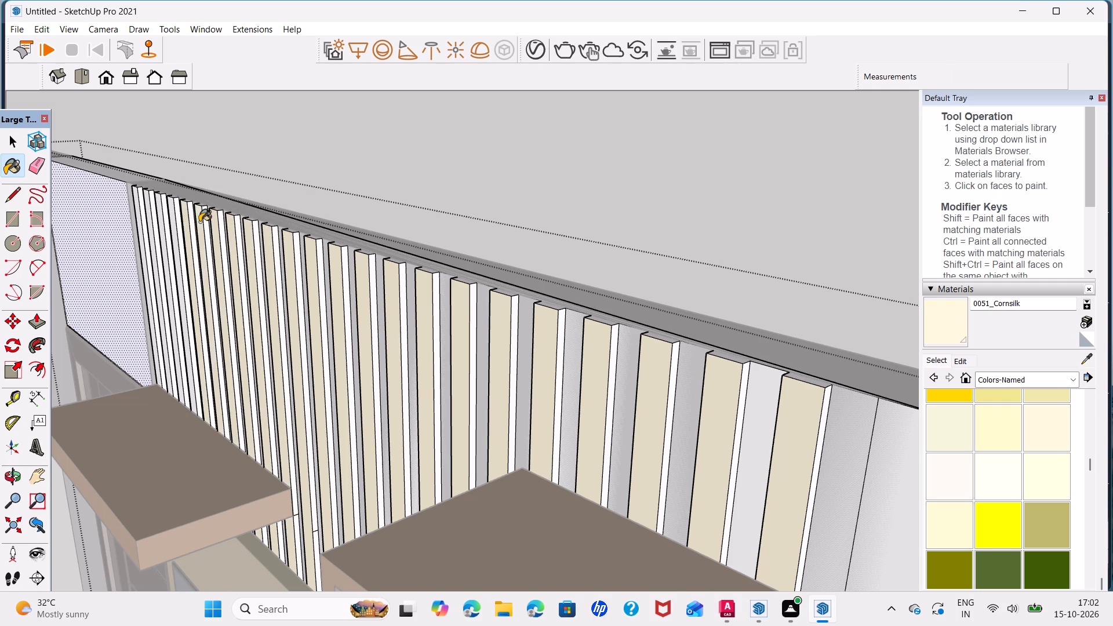
left_click(171, 221)
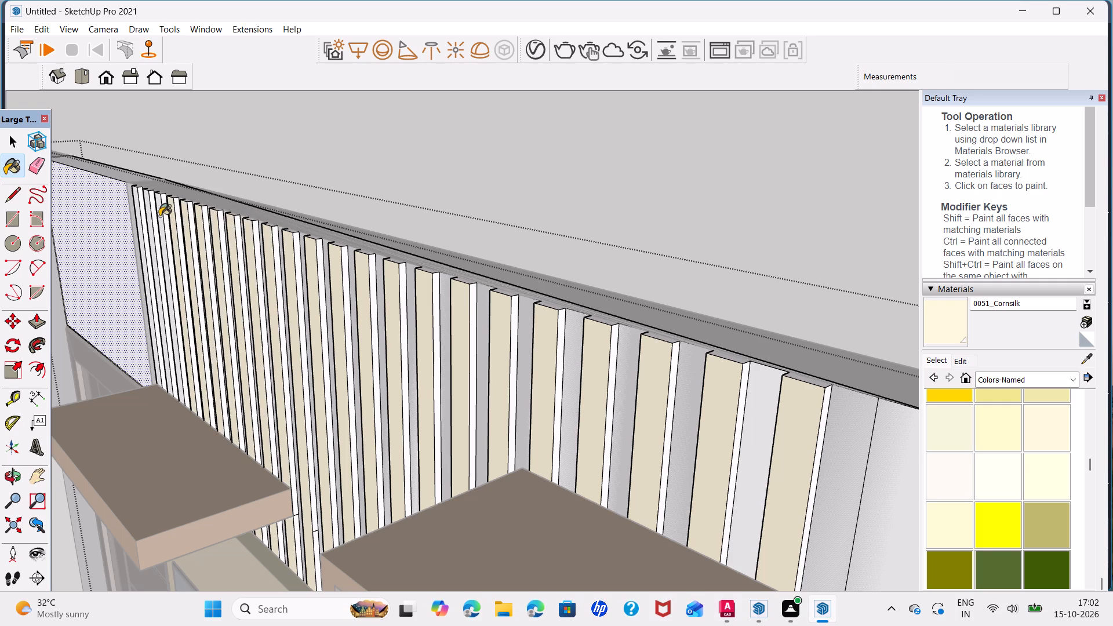
left_click(159, 216)
left_click(148, 215)
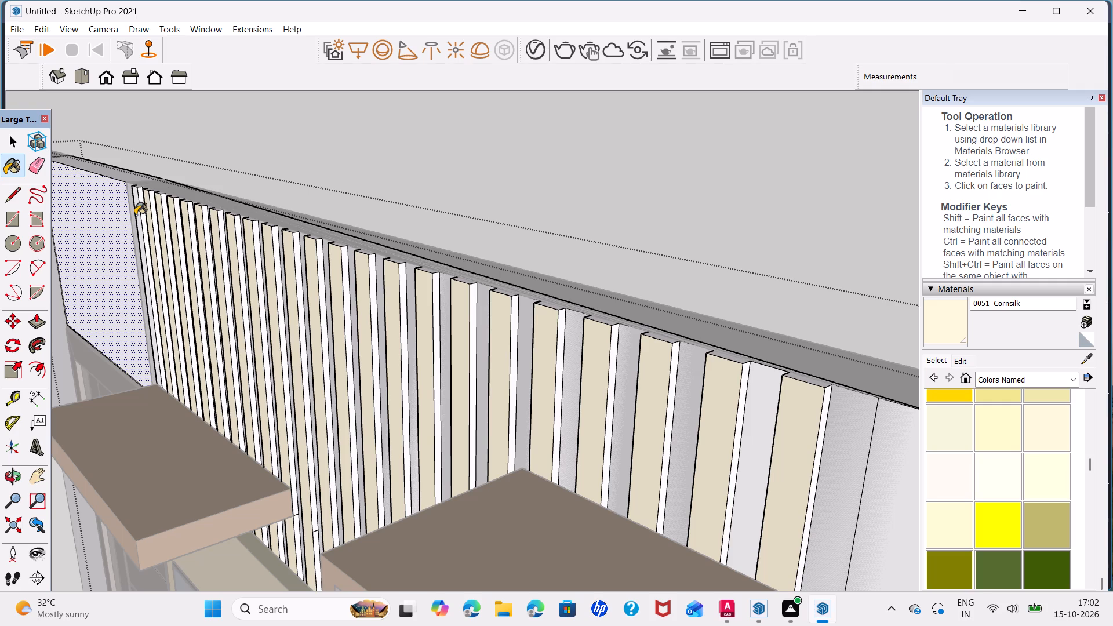
left_click(136, 215)
scroll(154, 204, "up", 5)
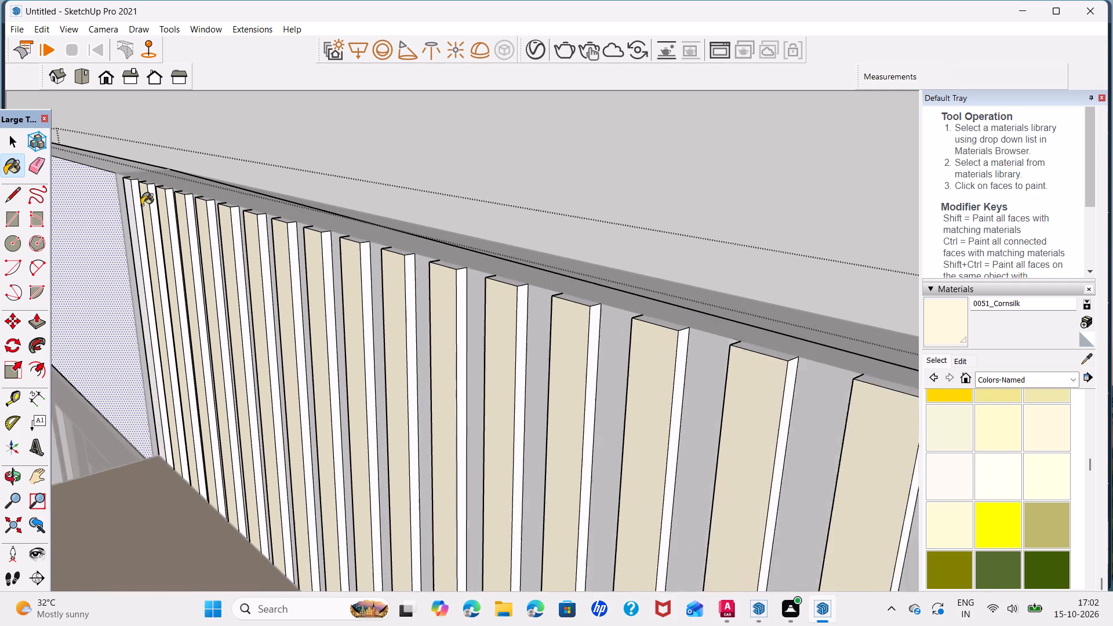
left_click(128, 202)
key("space")
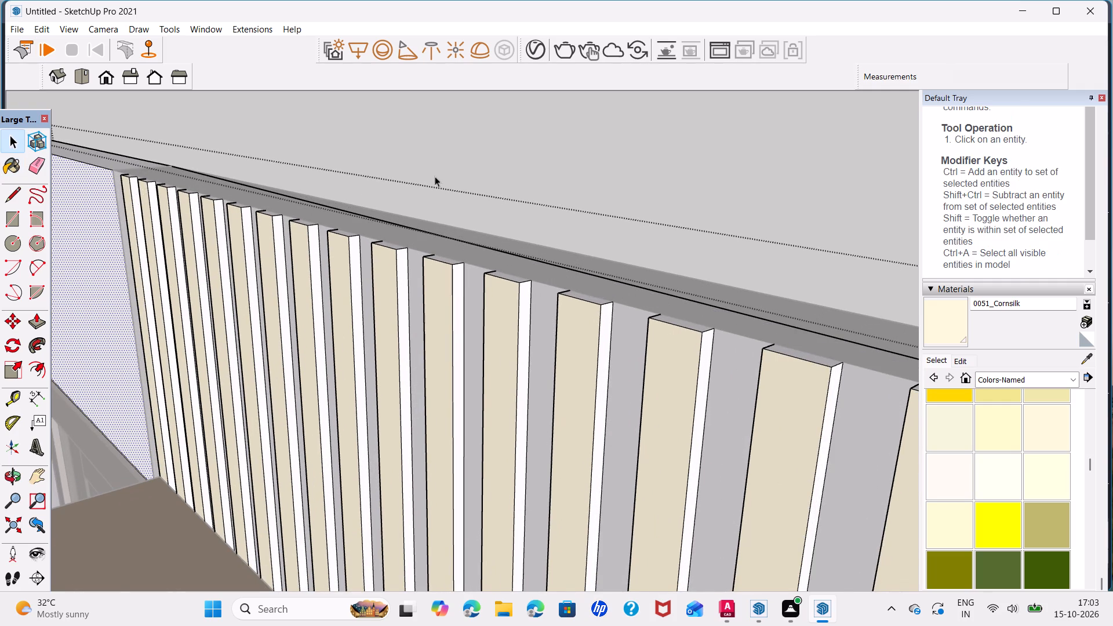
scroll(435, 176, "down", 13)
scroll(465, 210, "down", 8)
middle_click_drag(410, 402, 610, 352)
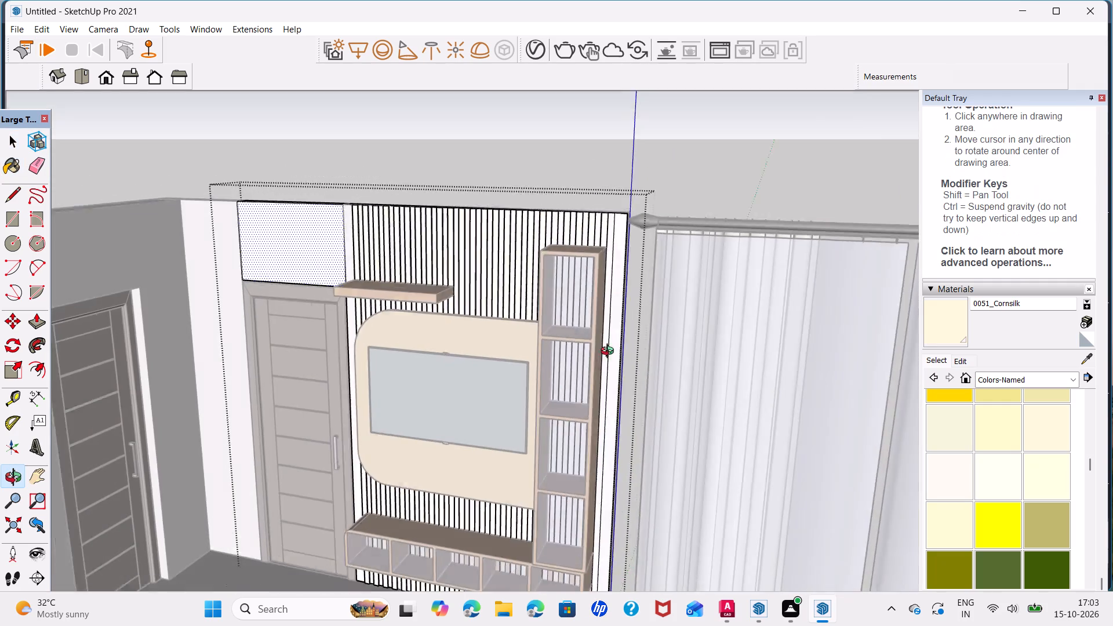
middle_click_drag(610, 352, 730, 337)
left_click(774, 144)
Draw a 23' 1" by 12' 6" rectangle across the tops of the walls, covering the whole room.
scroll(518, 290, "down", 7)
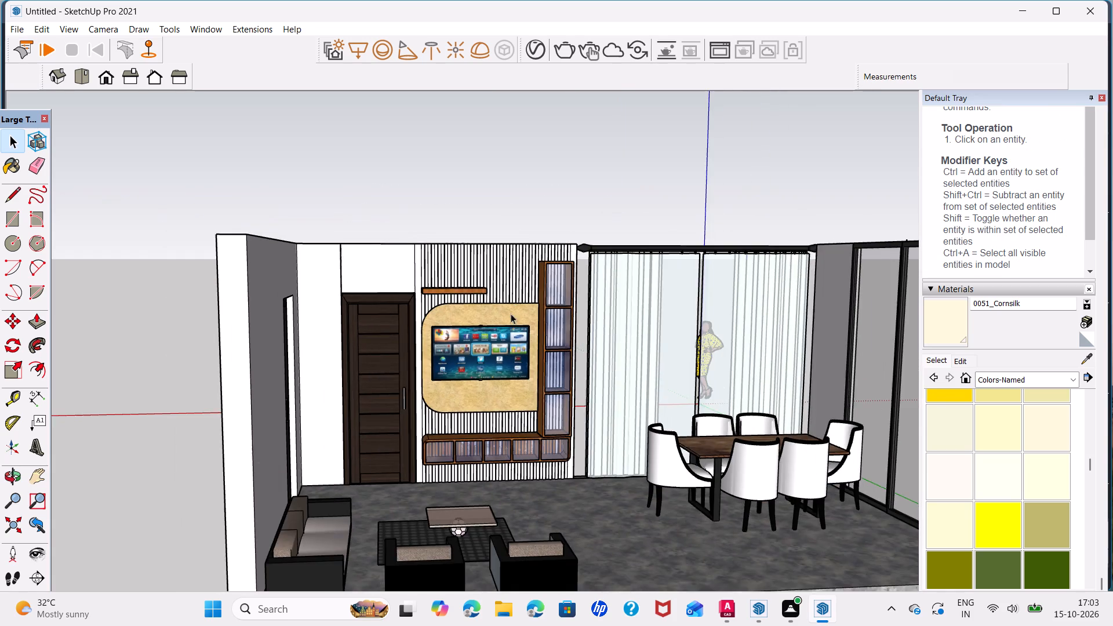
middle_click_drag(515, 333, 488, 340)
scroll(522, 365, "down", 2)
middle_click_drag(540, 398, 557, 409)
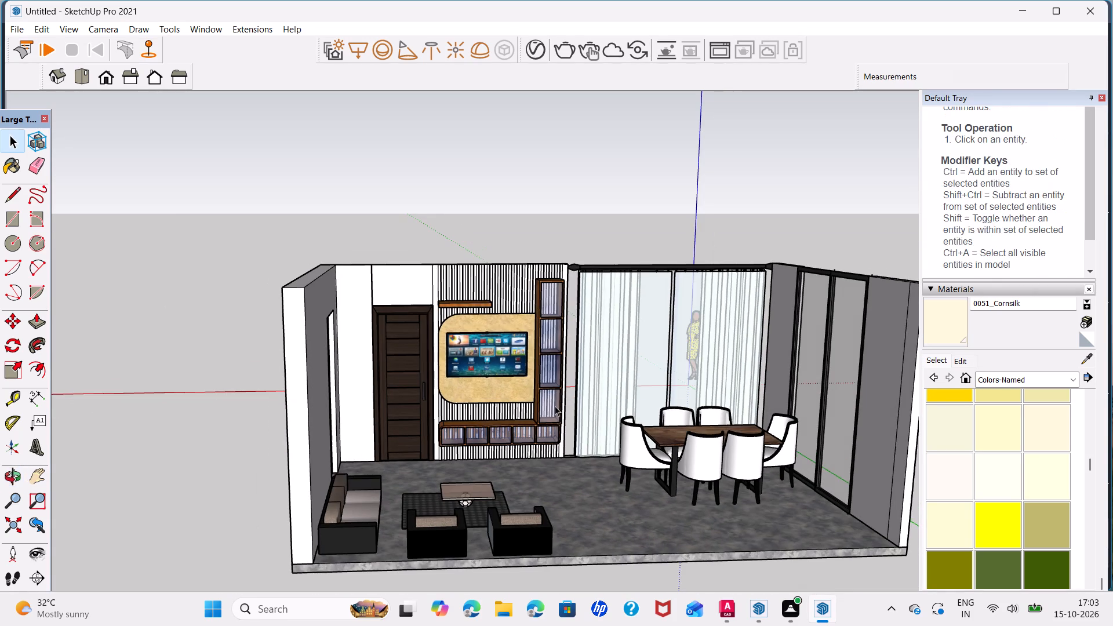
middle_click_drag(550, 398, 518, 372, "shift")
scroll(514, 380, "up", 1)
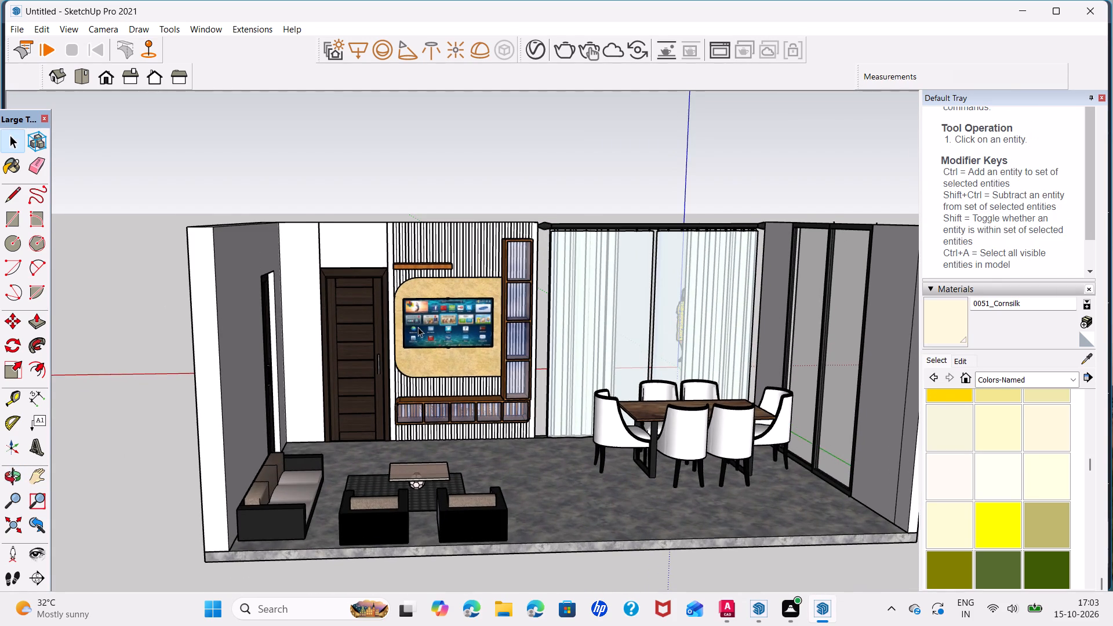
middle_click_drag(418, 327, 419, 469)
scroll(466, 439, "down", 3)
middle_click_drag(471, 441, 459, 446)
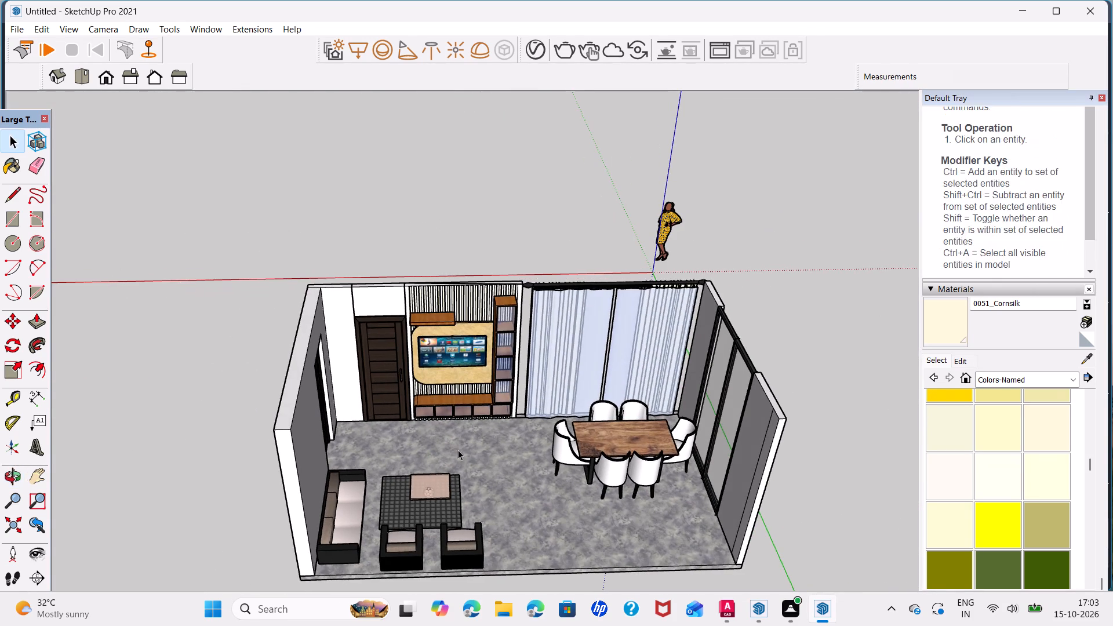
middle_click_drag(474, 445, 467, 414, "shift")
middle_click_drag(433, 384, 435, 451)
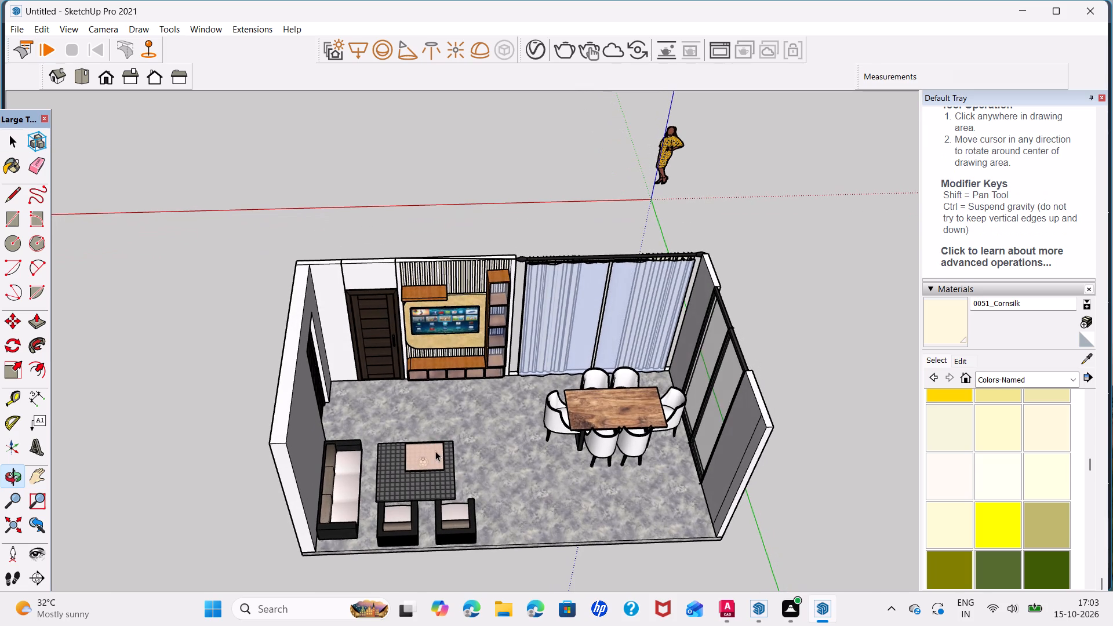
key("r")
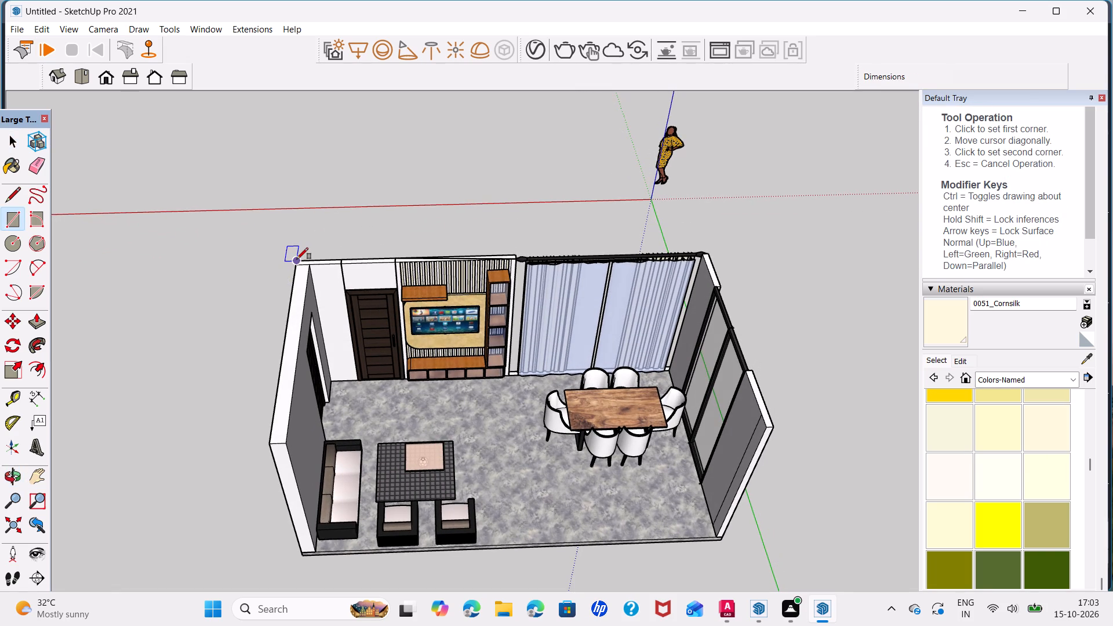
left_click(297, 259)
left_click(772, 427)
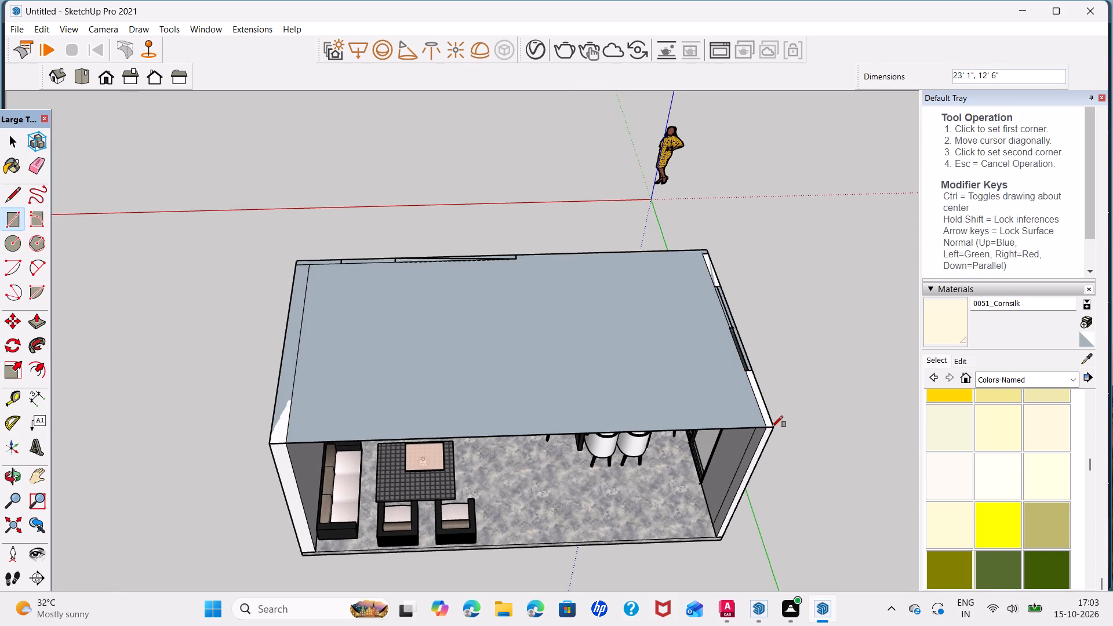
key("space")
Reverse the roof face over the room and extrude it upward 4".
right_click(575, 400)
left_click(630, 294)
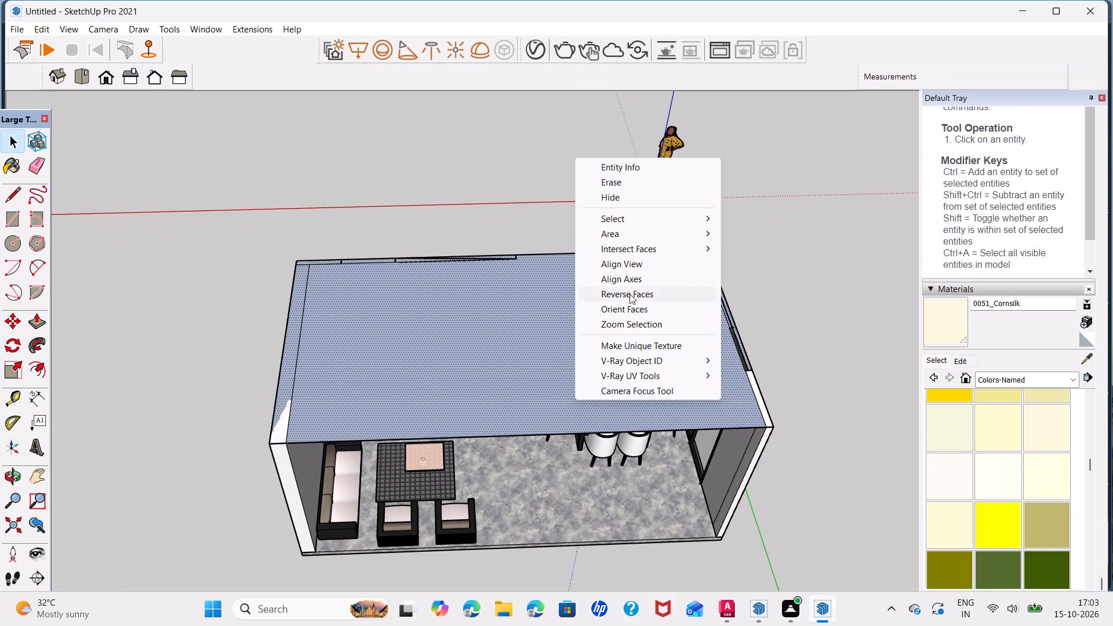
key("p")
left_click(593, 369)
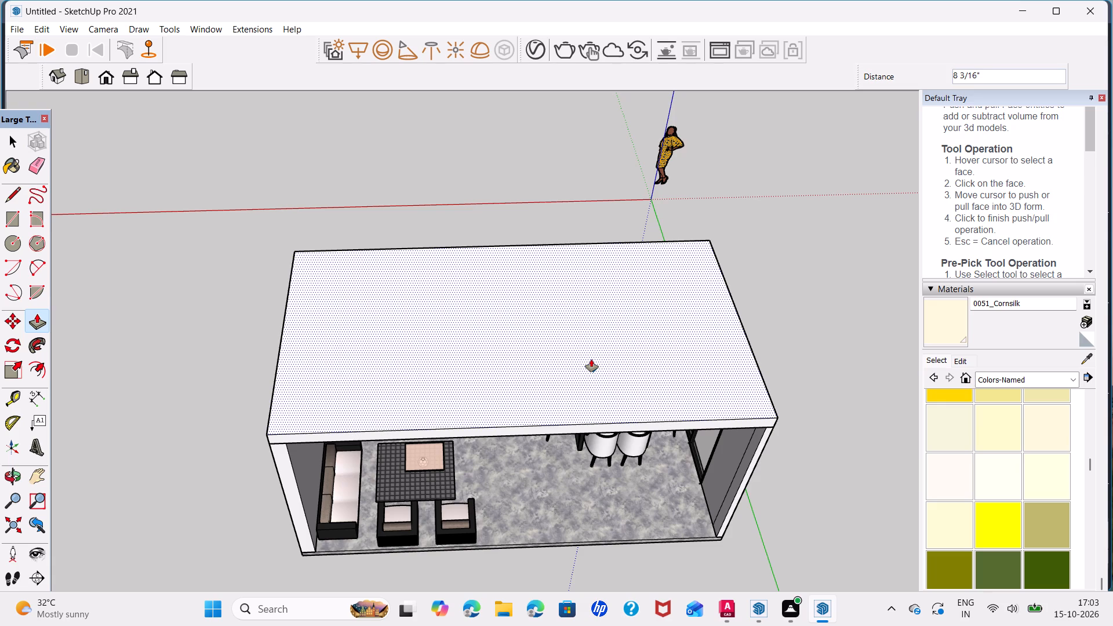
key("4")
key("Return")
key("space")
Select the entire roof slab and make it a group.
middle_click_drag(586, 441, 580, 189)
middle_click_drag(577, 231, 594, 366)
triple_click(595, 322)
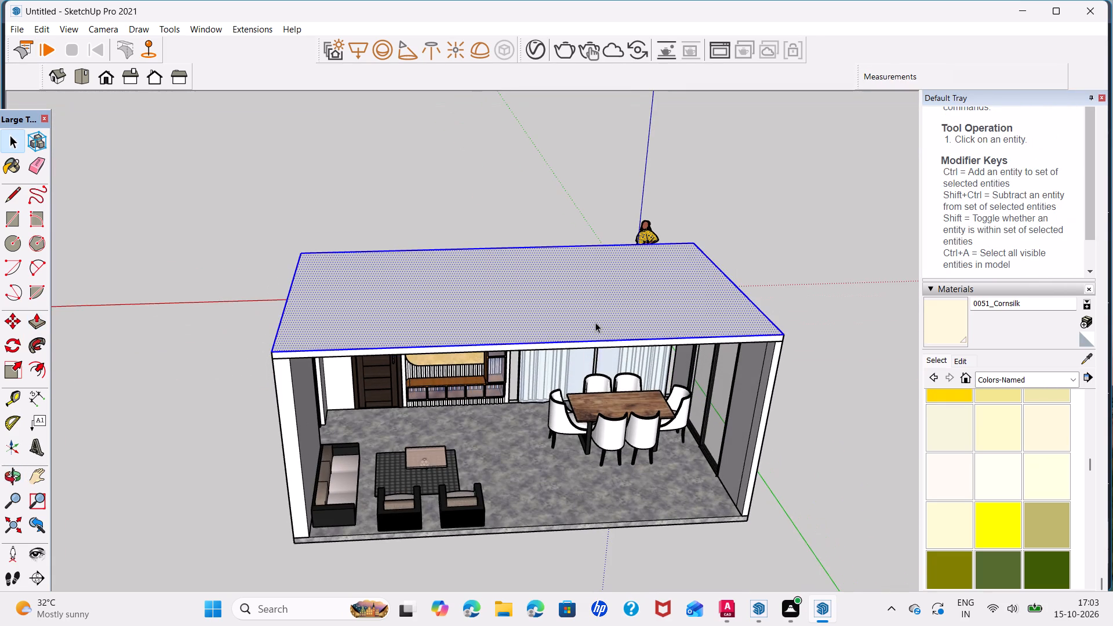
right_click(595, 322)
left_click(664, 442)
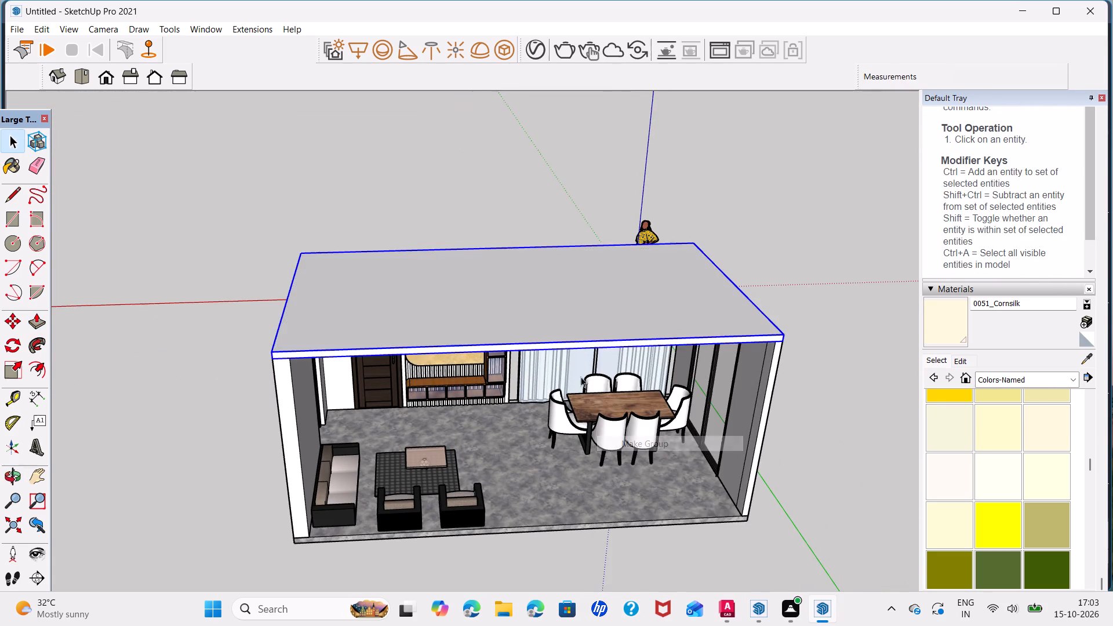
scroll(568, 355, "down", 3)
middle_click_drag(568, 355, 528, 236)
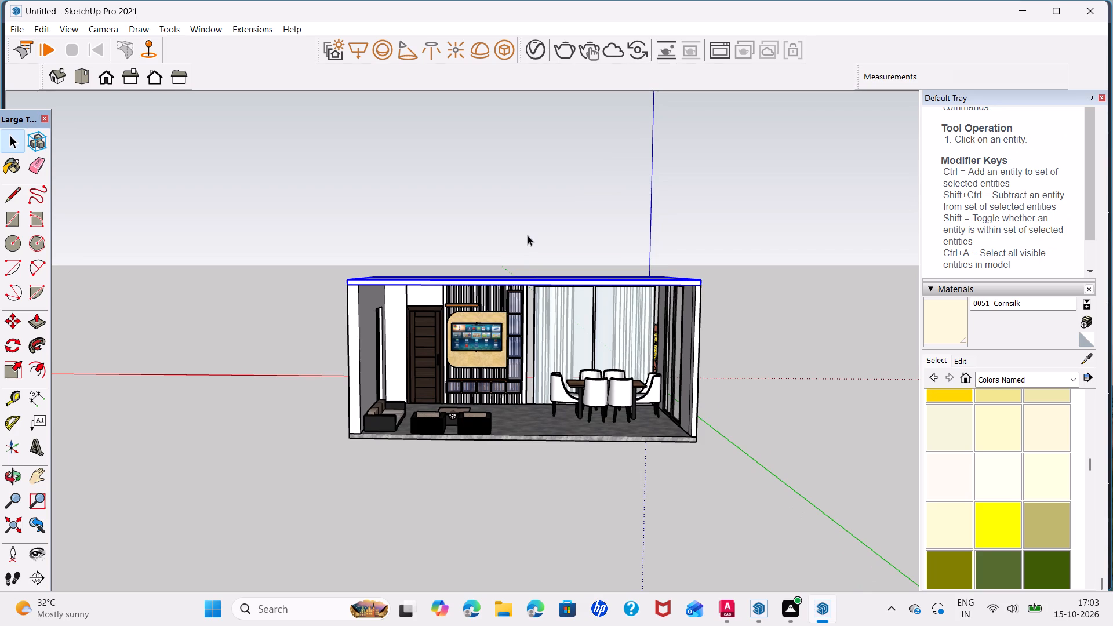
left_click(569, 235)
Draw a rectangle on the underside of the roof slab, from the back inner corner above the door to the opposite front corner.
middle_click_drag(602, 296, 620, 179)
scroll(512, 258, "up", 4)
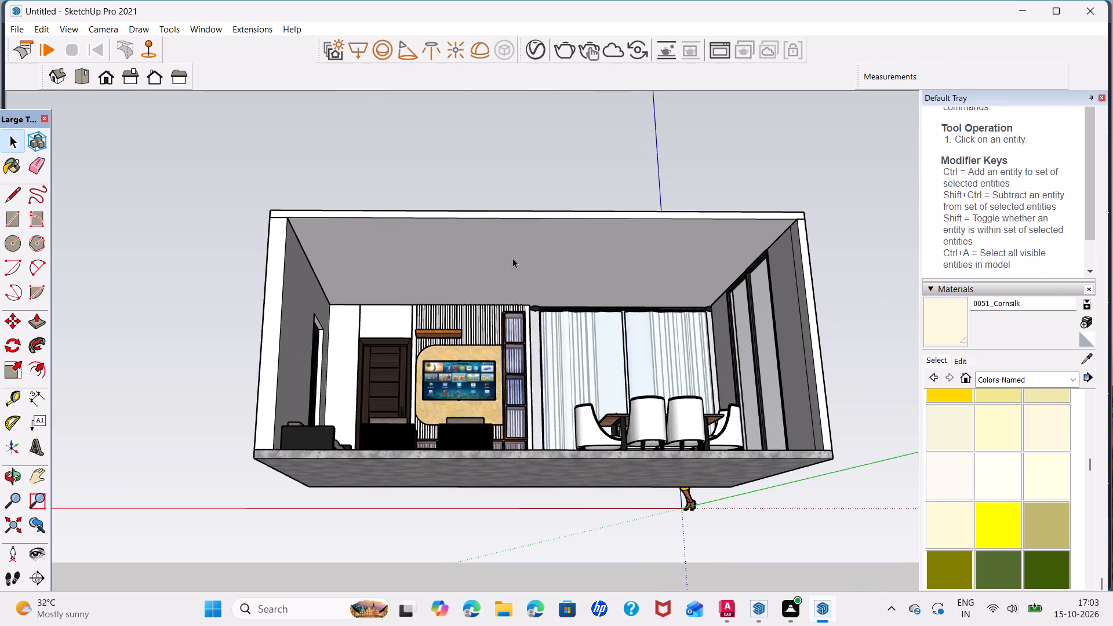
key("r")
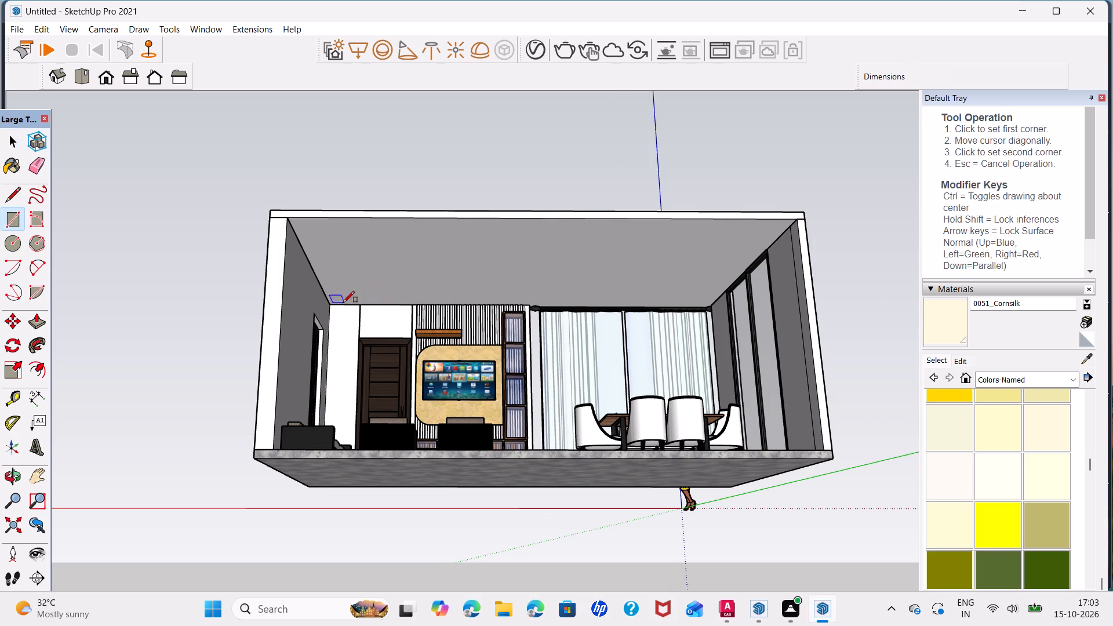
left_click(333, 308)
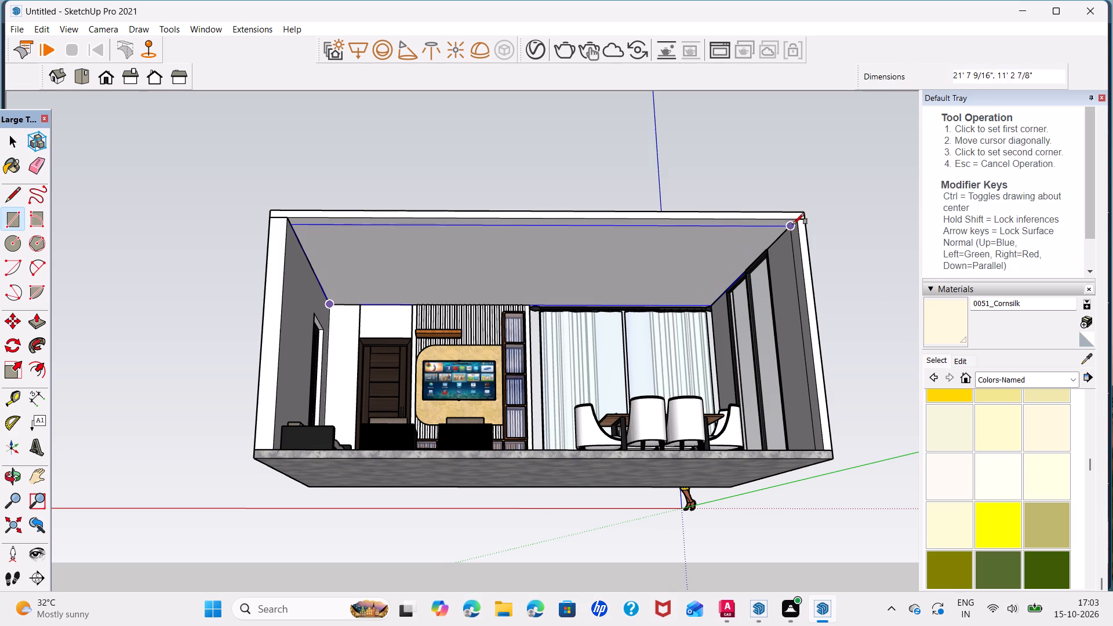
left_click(796, 219)
key("space")
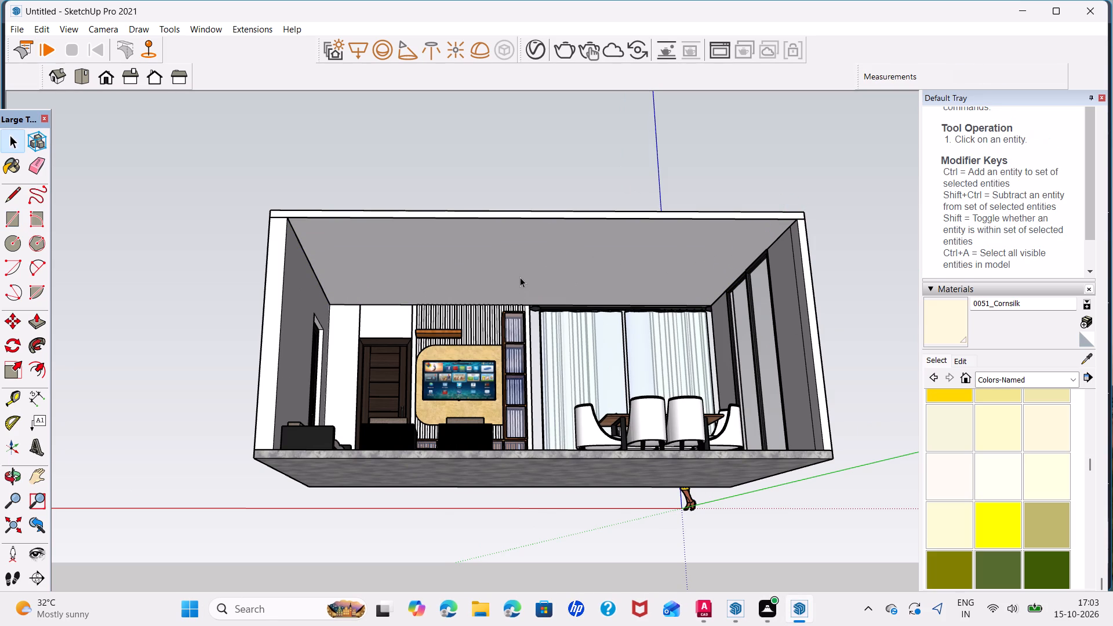
Extrude the ceiling rectangle 2" down from the roof slab.
left_click(520, 277)
left_click(520, 277)
key("p")
left_click(520, 277)
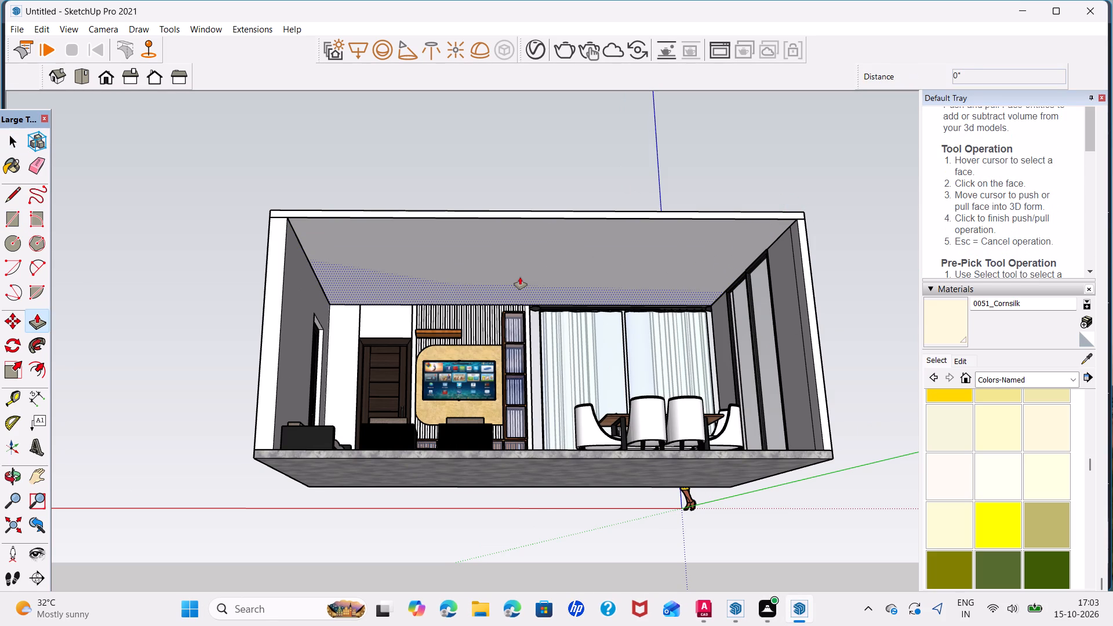
key("2")
key("Return")
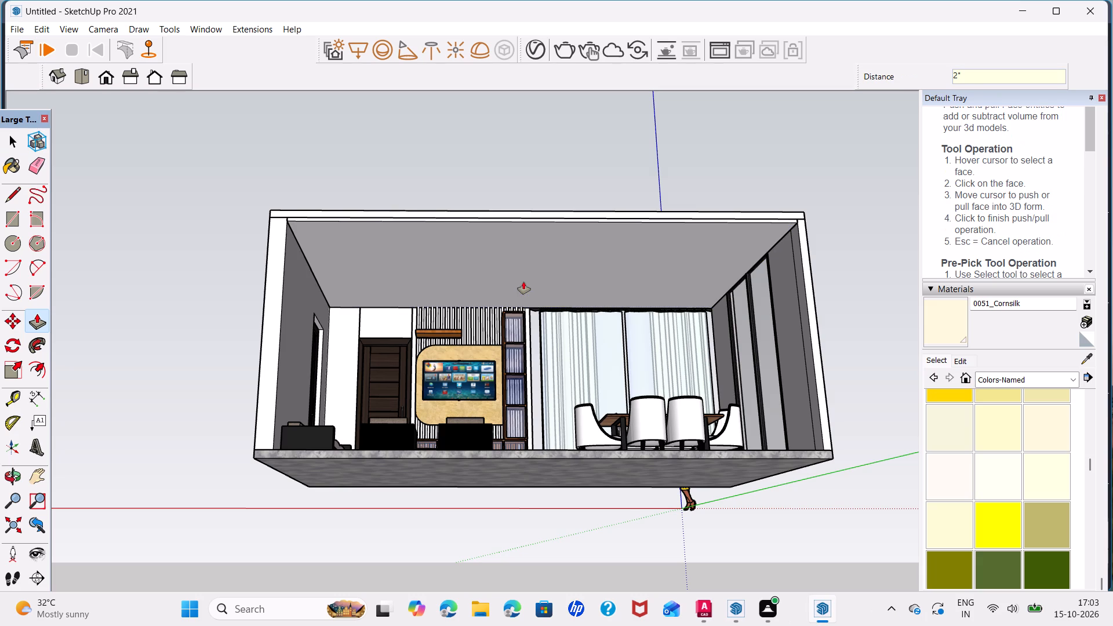
key("space")
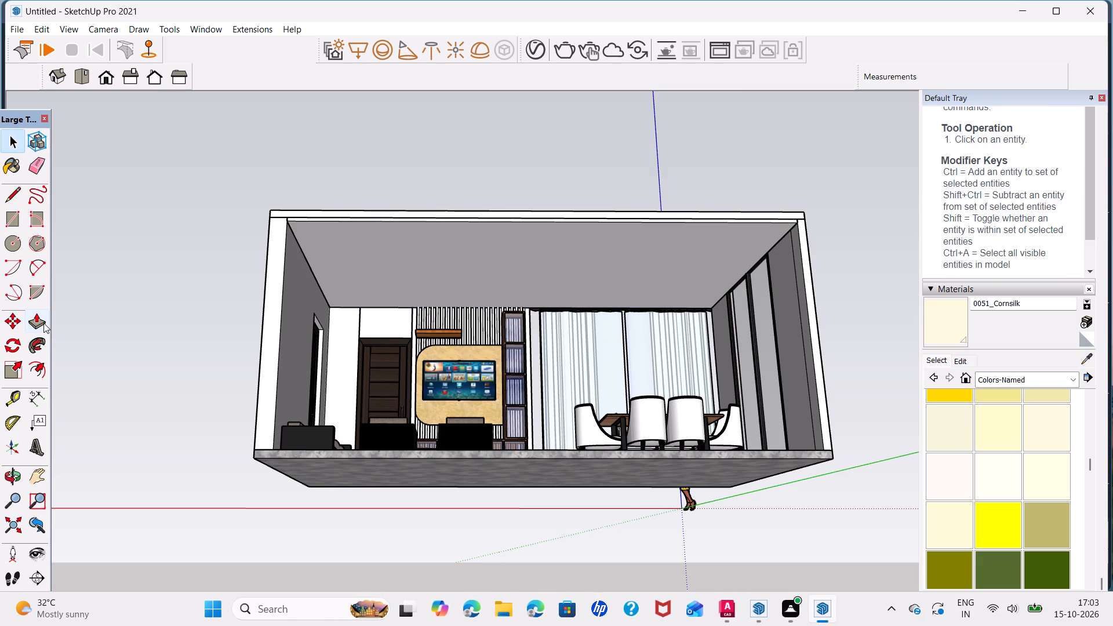
Offset the edges of the ceiling face inward by 1'.
left_click(43, 323)
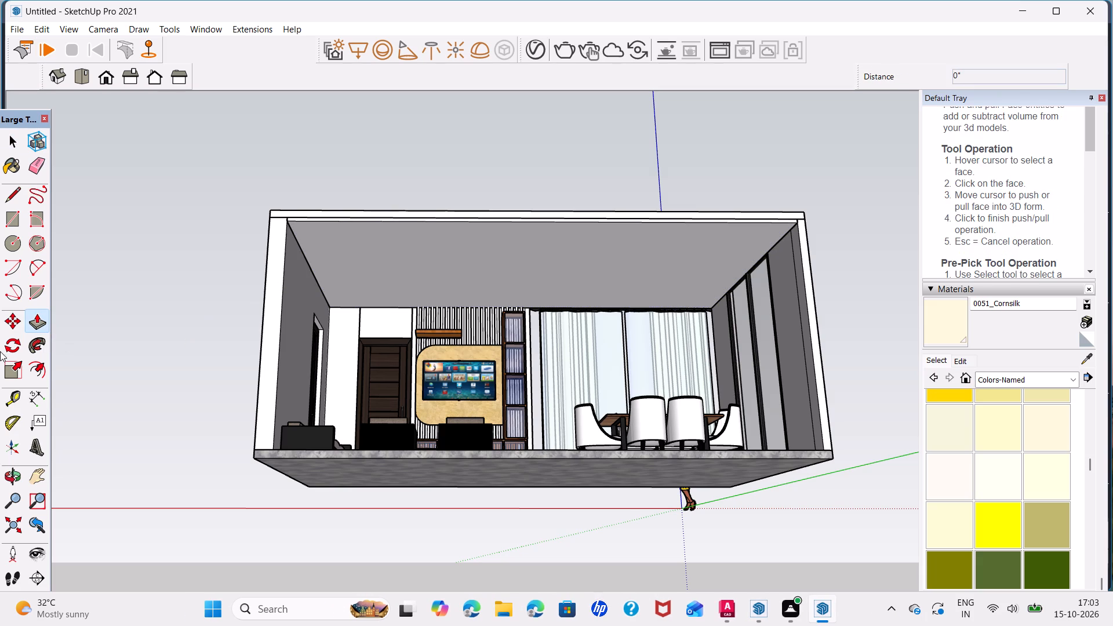
left_click(35, 369)
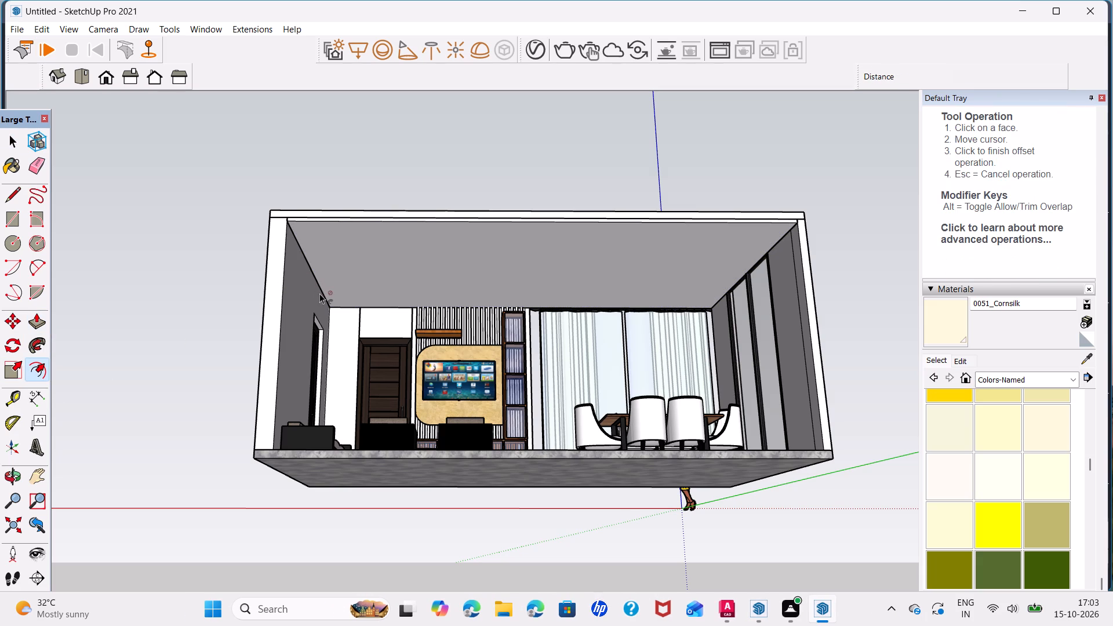
left_click(326, 290)
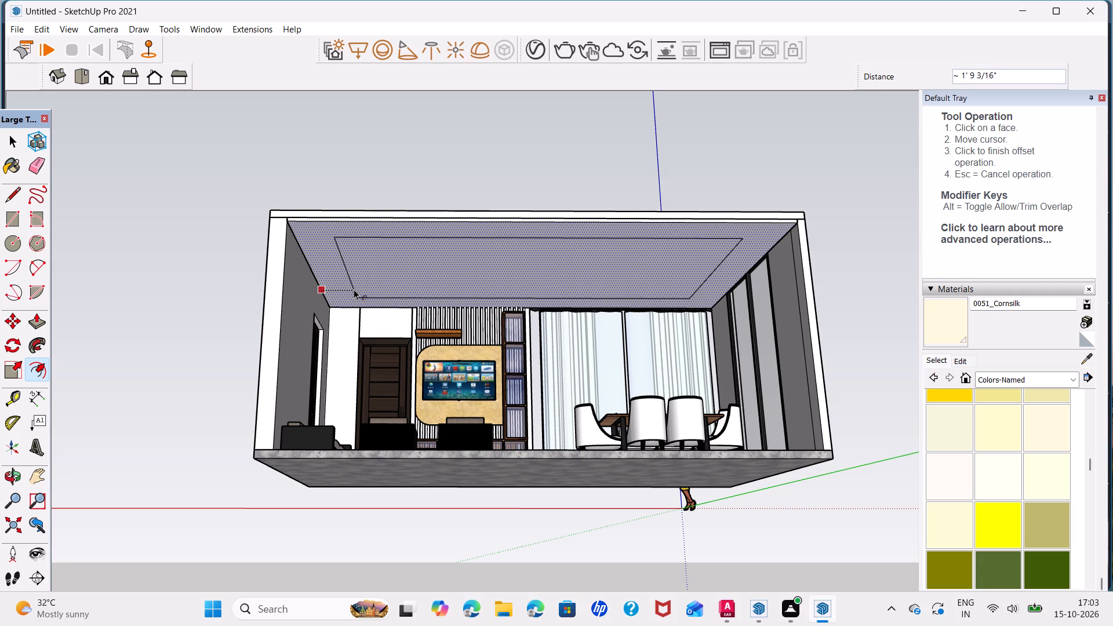
type("1'")
key("Return")
key("space")
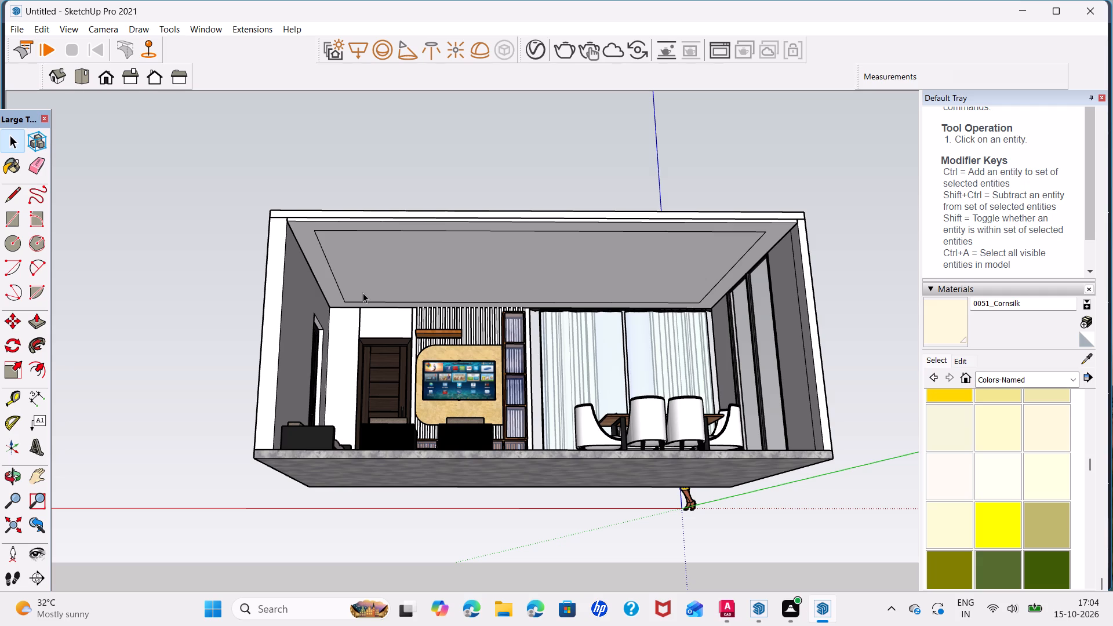
Offset the edges of the inner ceiling rectangle inward by another 1' to form a middle band.
left_click(34, 370)
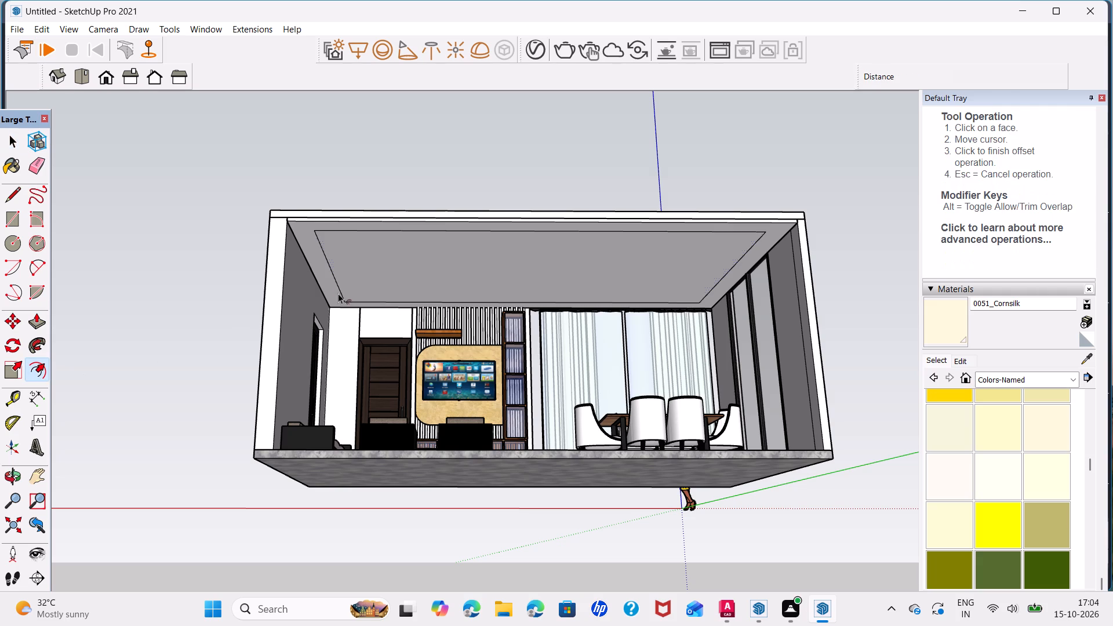
left_click(343, 289)
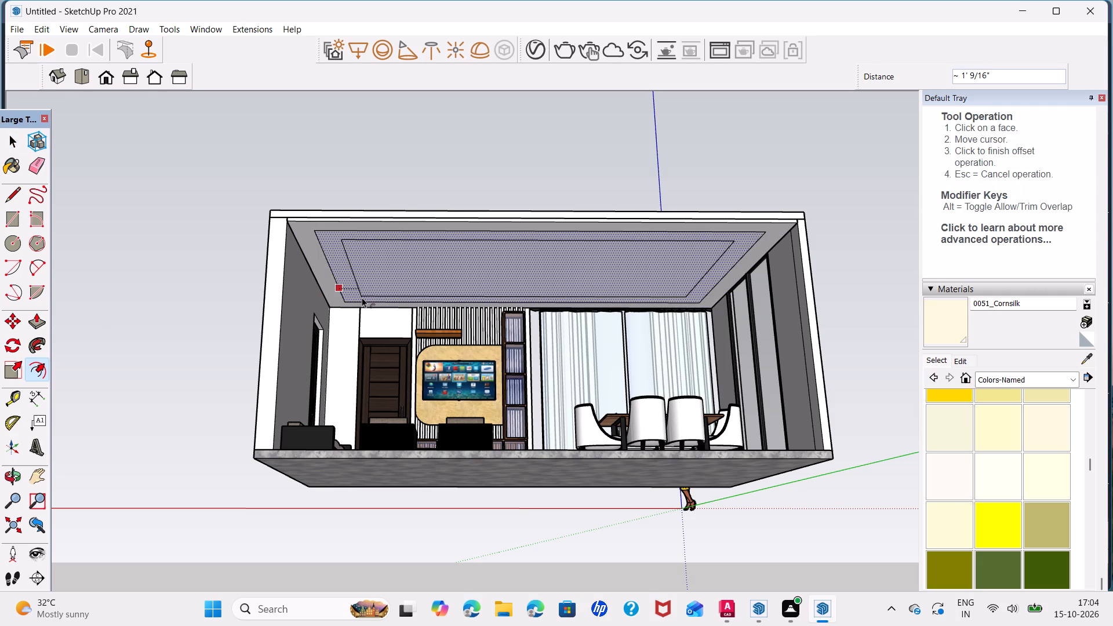
type("1'")
key("Return")
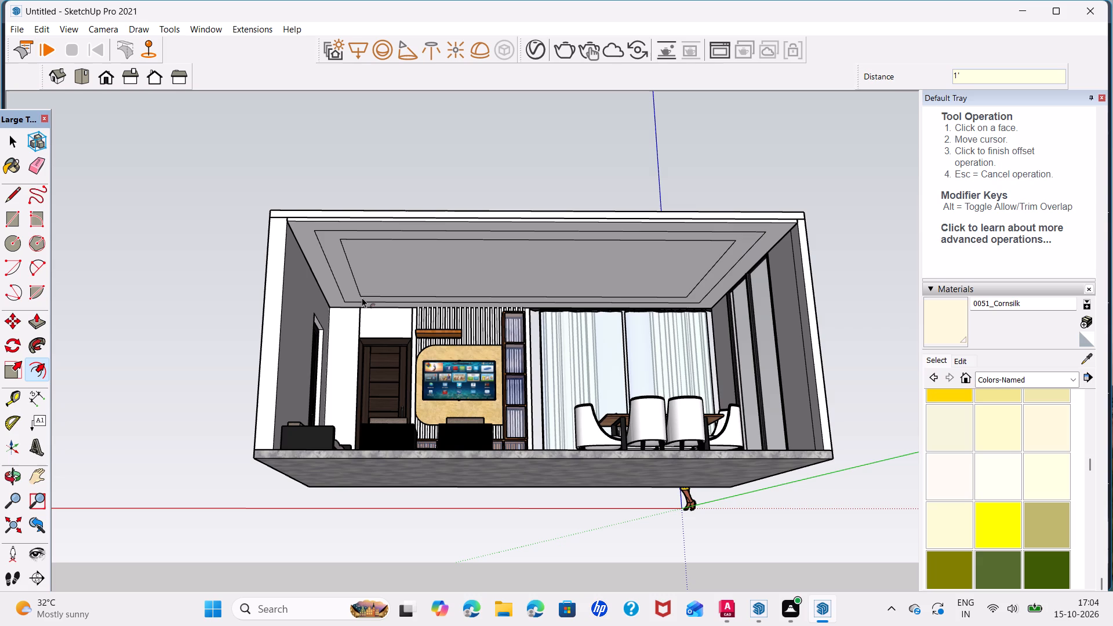
key("space")
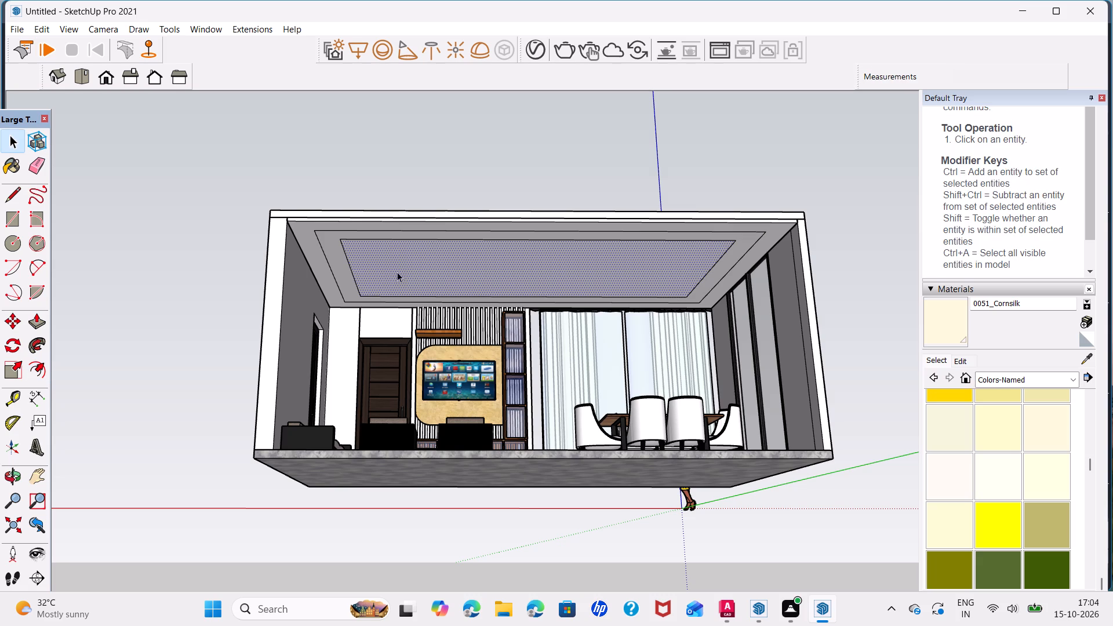
Push the central ceiling panel 1" up into the ceiling as a recess.
middle_click_drag(406, 267, 387, 273)
scroll(403, 283, "up", 3)
middle_click_drag(437, 288, 457, 289)
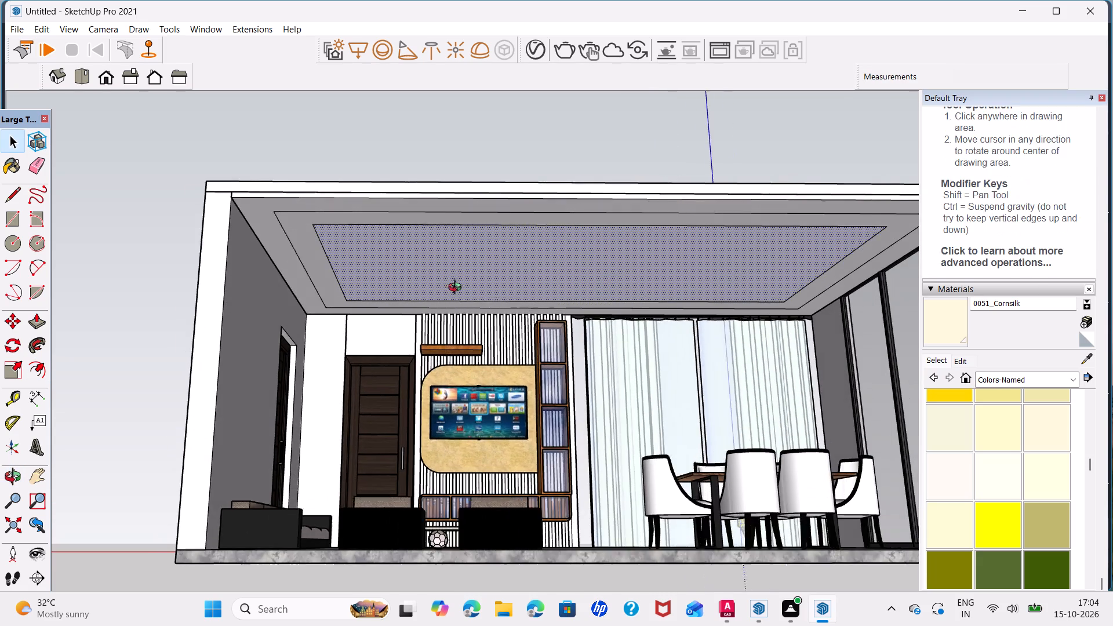
middle_click_drag(457, 289, 435, 279)
middle_click_drag(500, 293, 448, 293)
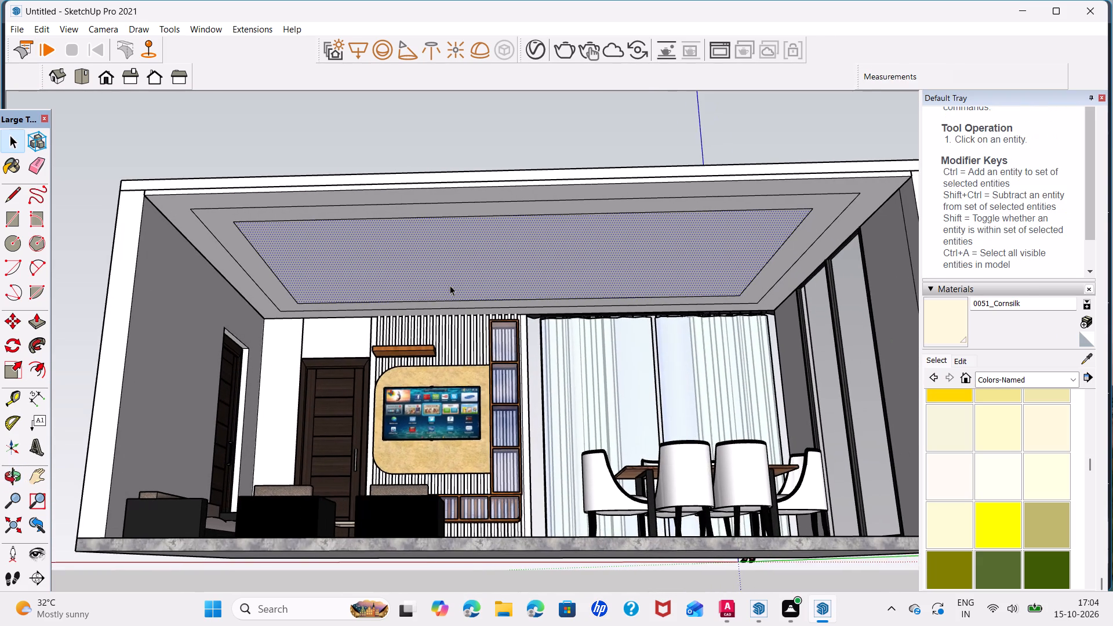
scroll(452, 279, "up", 1)
key("p")
left_click(459, 281)
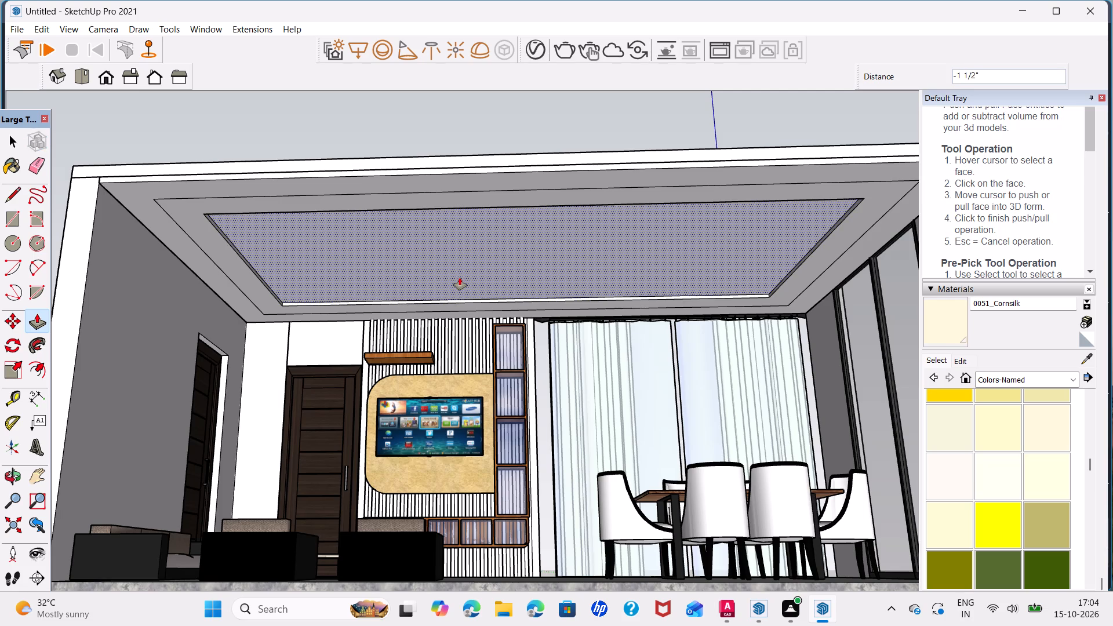
key("1")
key("Return")
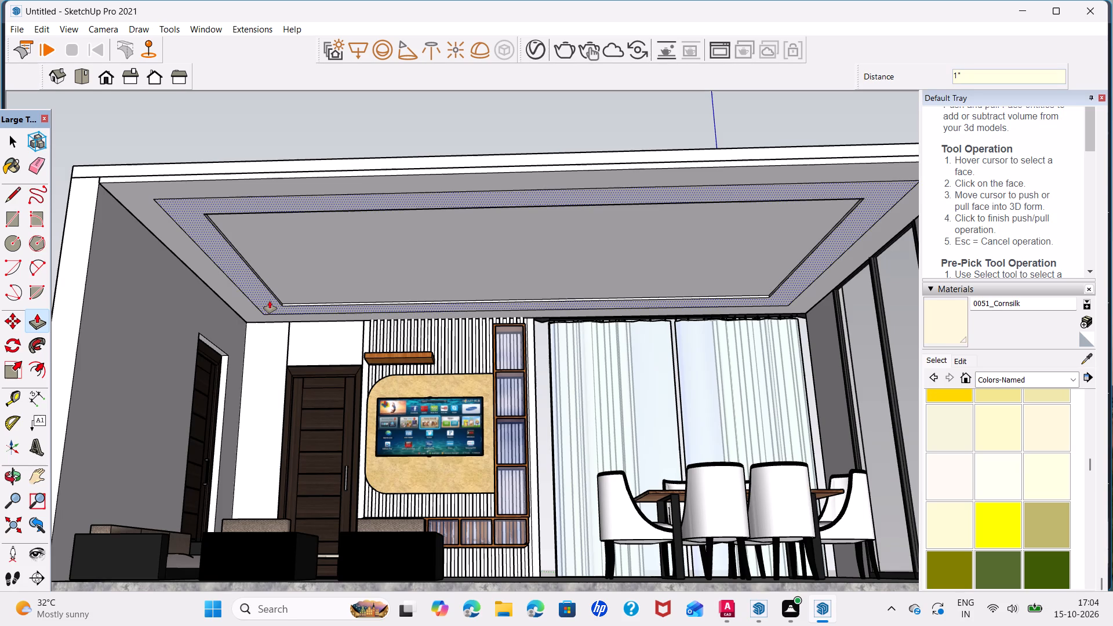
Extrude the band around the central ceiling panel 1" downward.
left_click(270, 301)
key("1")
key("Return")
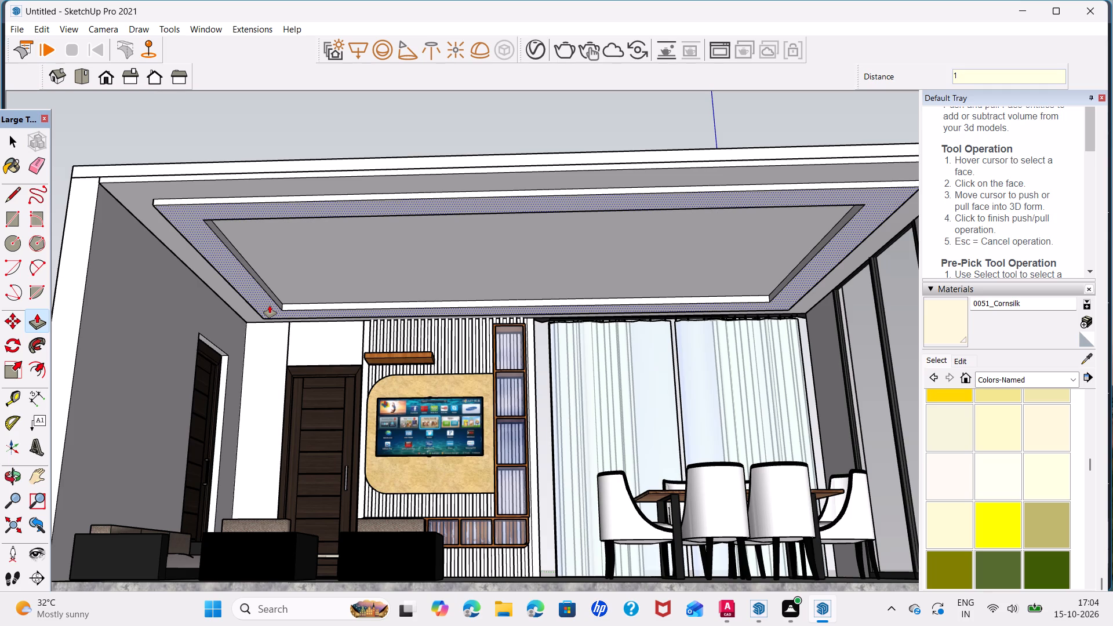
Push the ceiling's outer border 1" up, level with the recessed central panel.
left_click(232, 304)
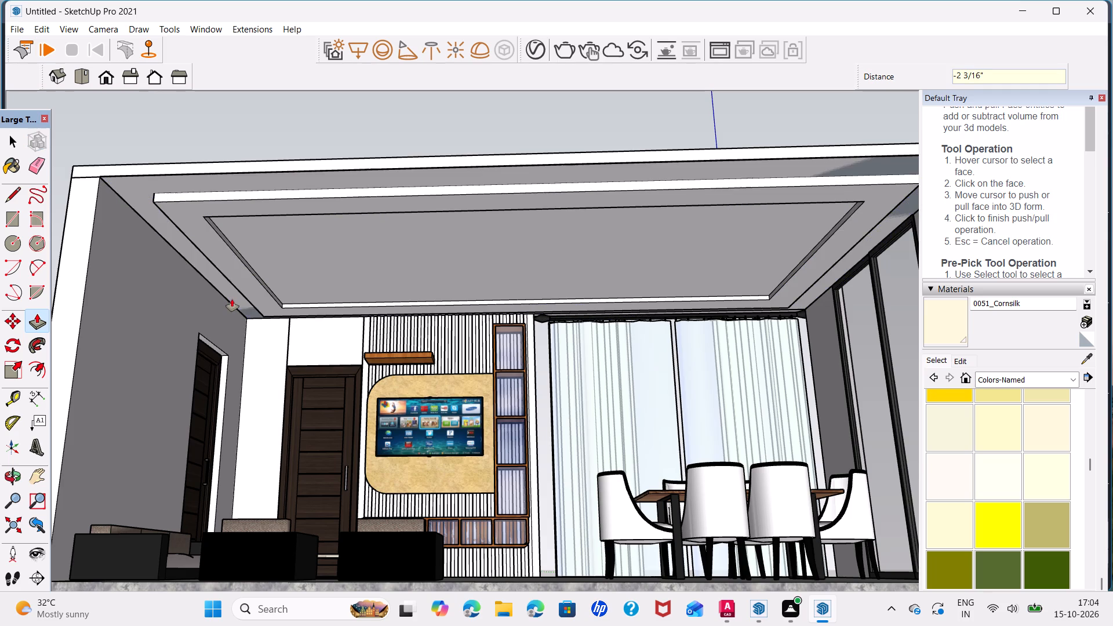
left_click(317, 282)
key("space")
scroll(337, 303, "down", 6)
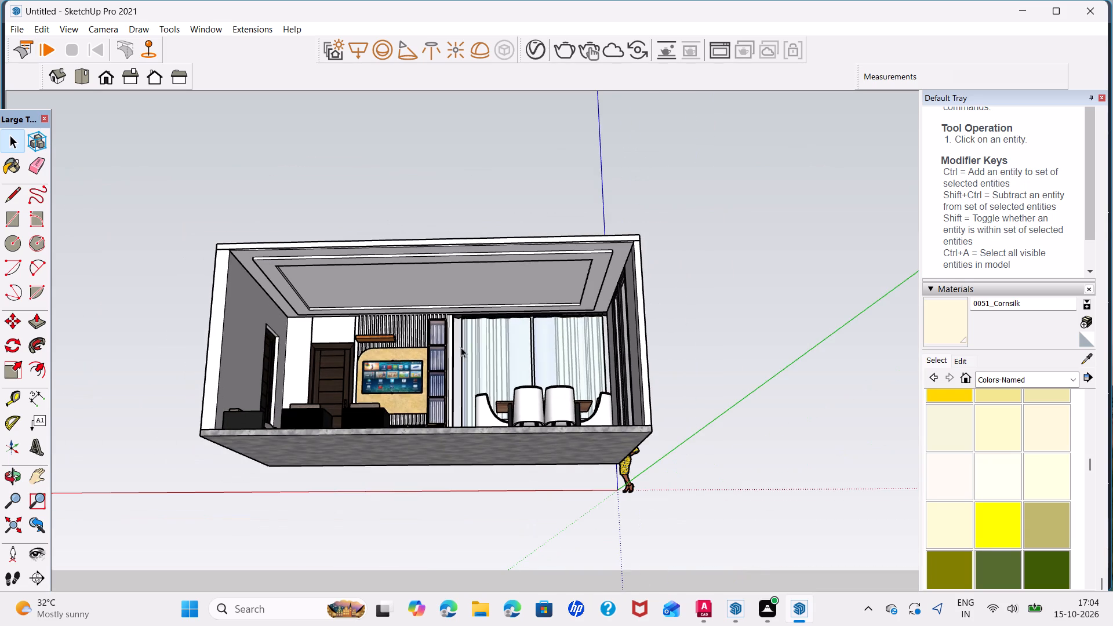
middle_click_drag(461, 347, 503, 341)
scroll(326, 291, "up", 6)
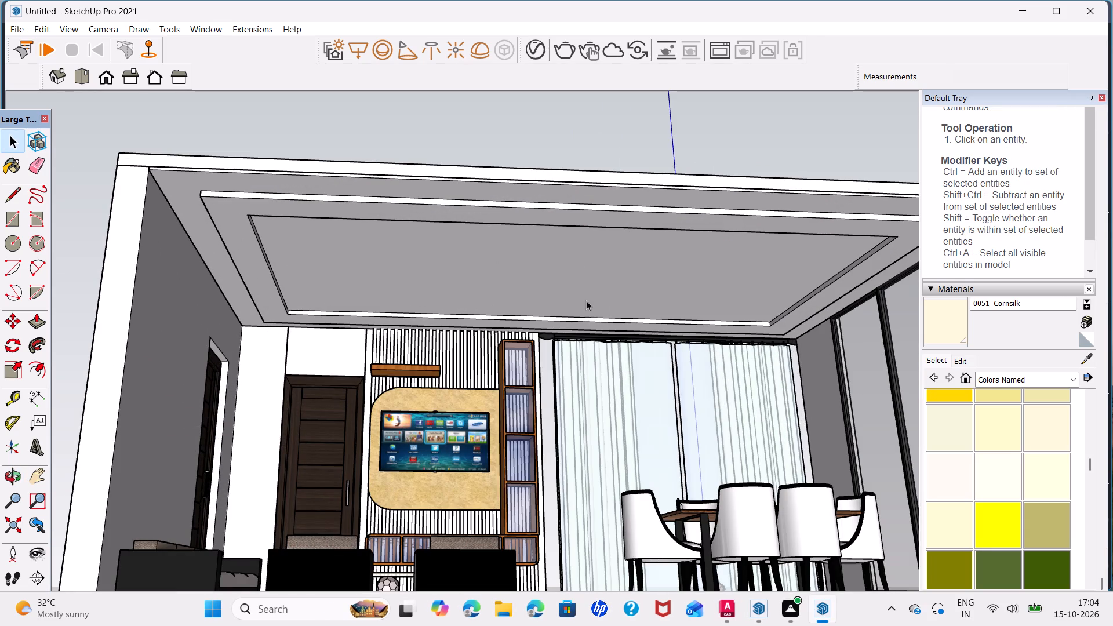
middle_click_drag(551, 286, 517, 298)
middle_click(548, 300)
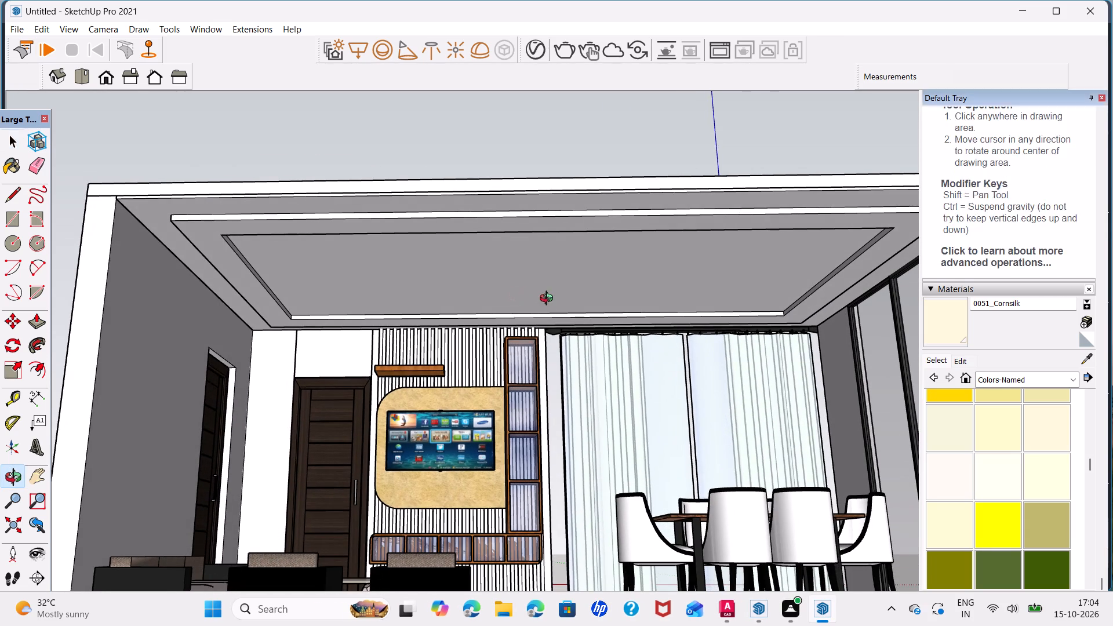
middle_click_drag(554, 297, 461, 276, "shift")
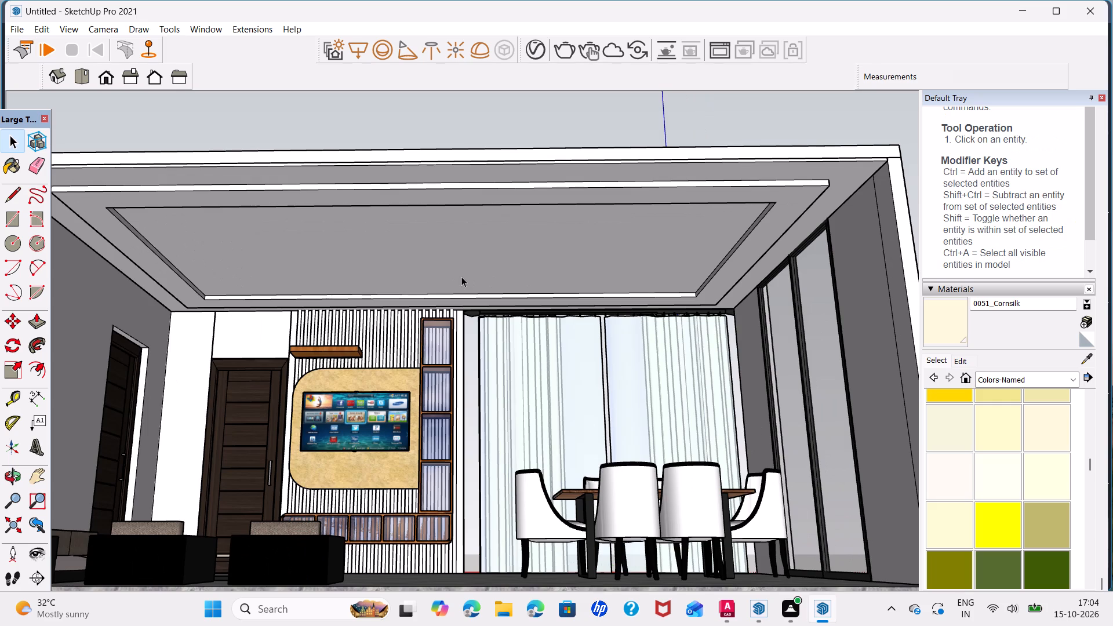
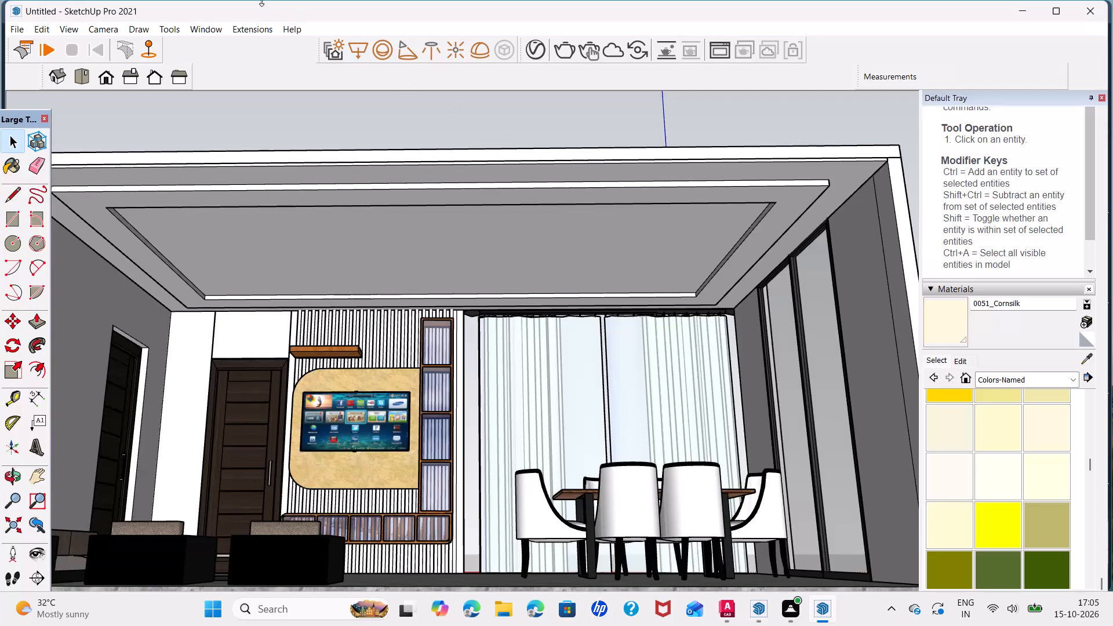
Choose the scene's Emissive V-Ray material as the active paint material.
left_click(528, 56)
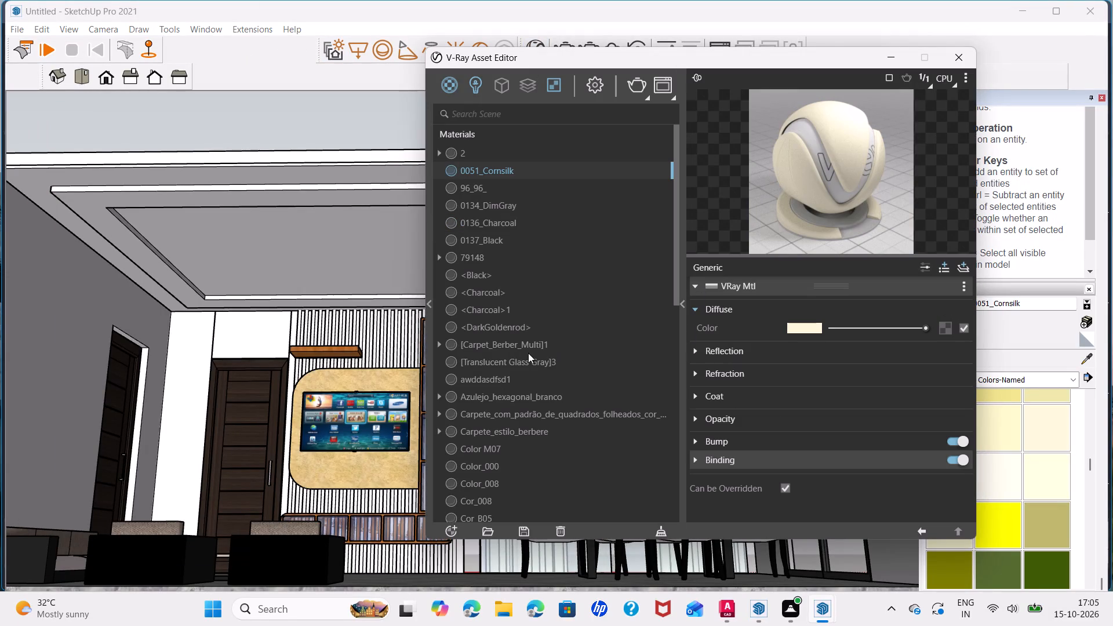
scroll(488, 339, "down", 2)
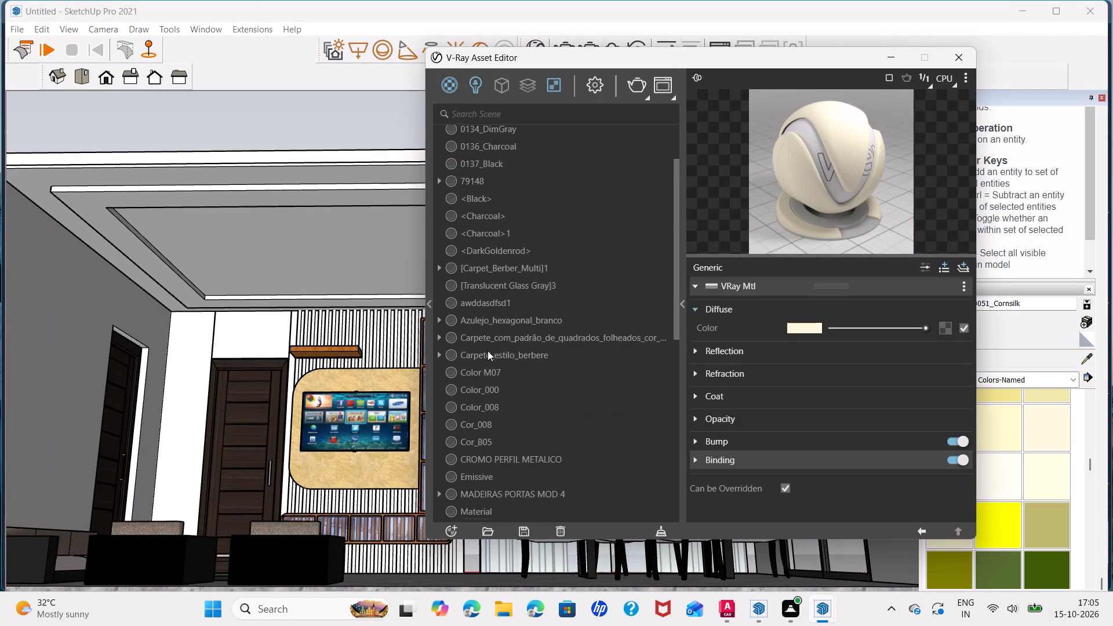
scroll(488, 351, "down", 4)
scroll(490, 407, "down", 1)
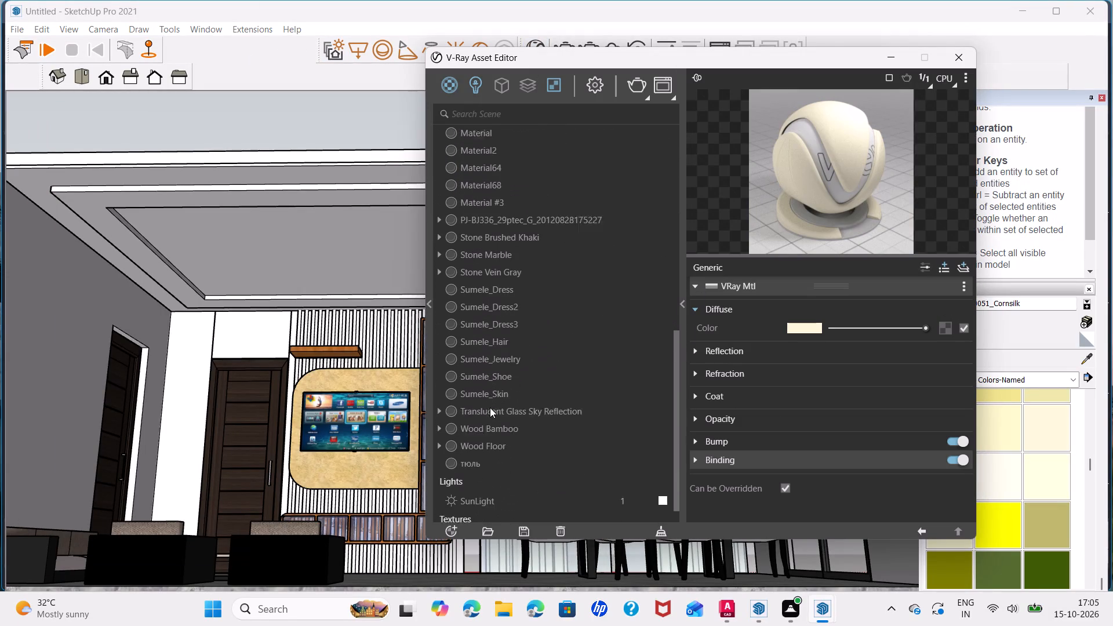
scroll(497, 399, "down", 3)
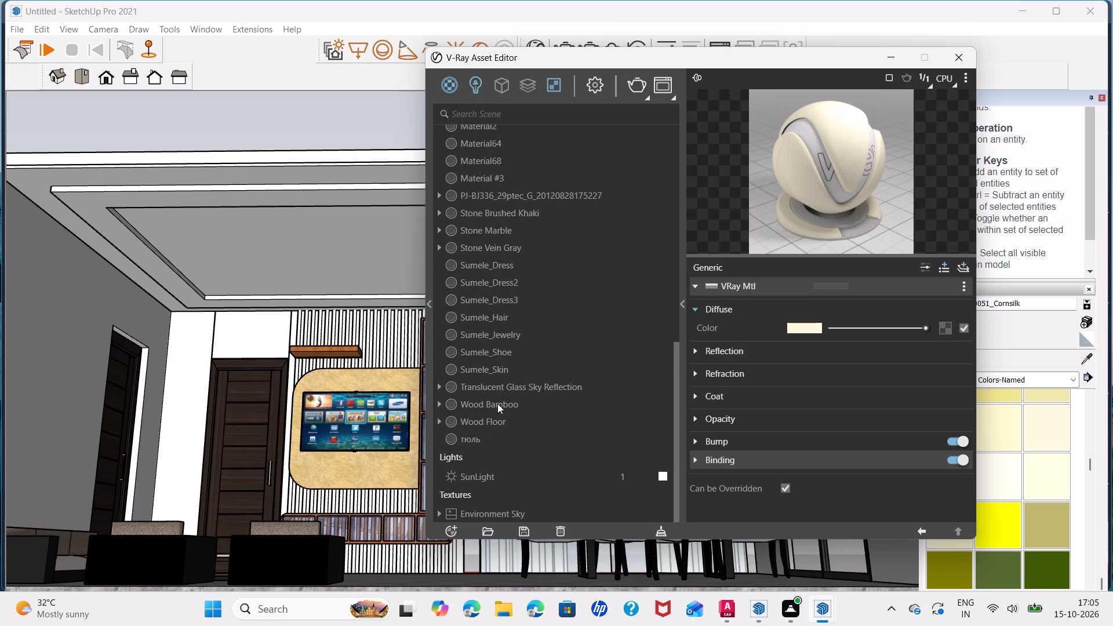
scroll(497, 403, "up", 3)
left_click(452, 87)
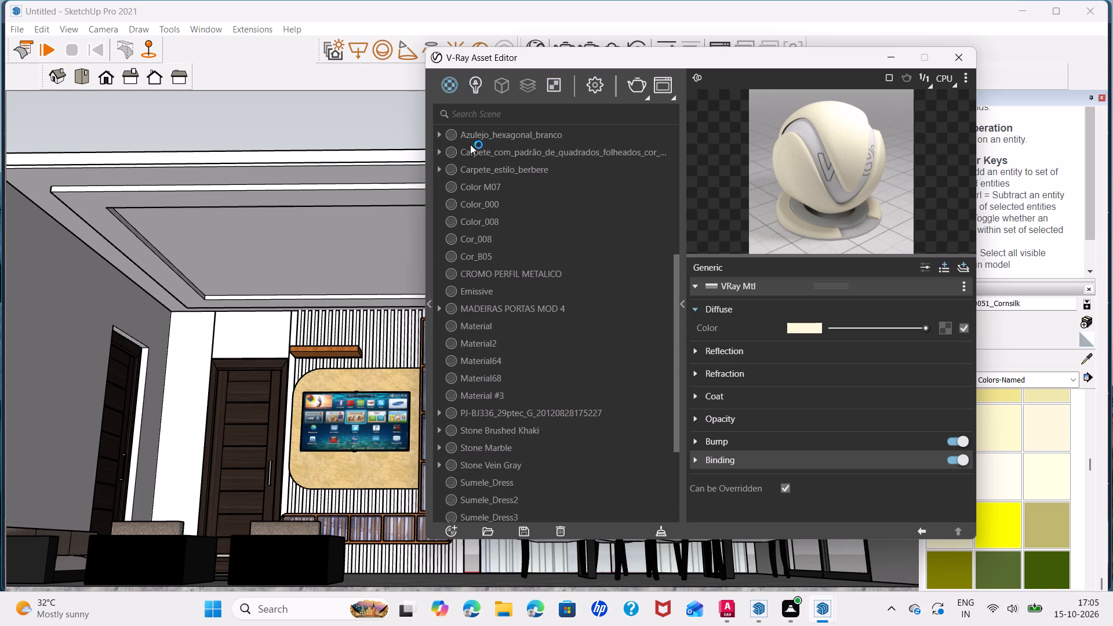
scroll(501, 195, "up", 6)
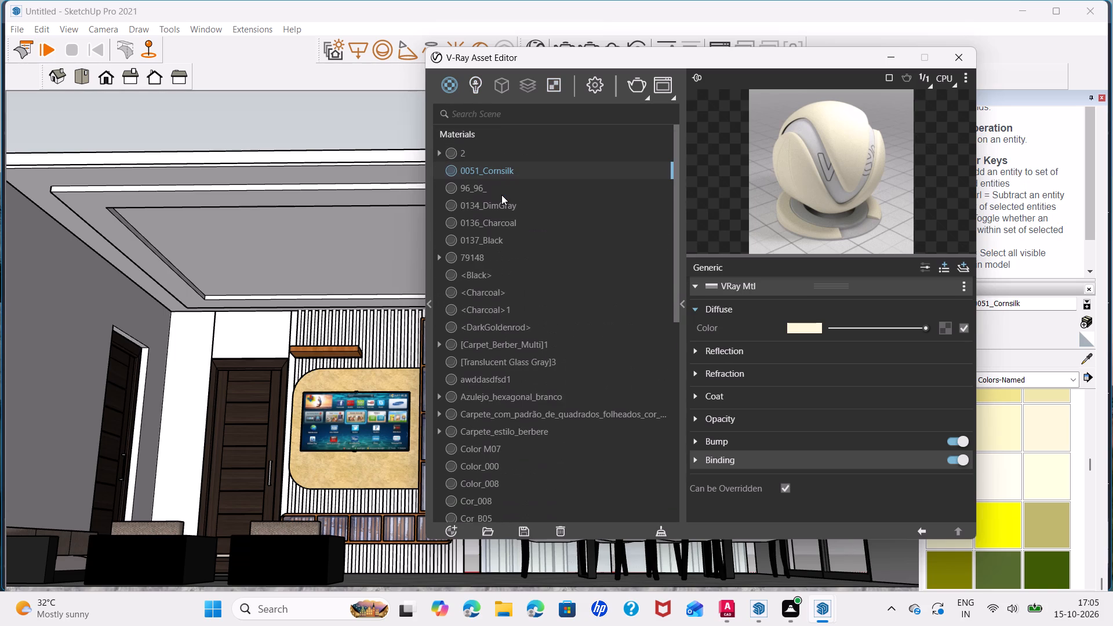
scroll(501, 195, "up", 3)
scroll(501, 195, "down", 4)
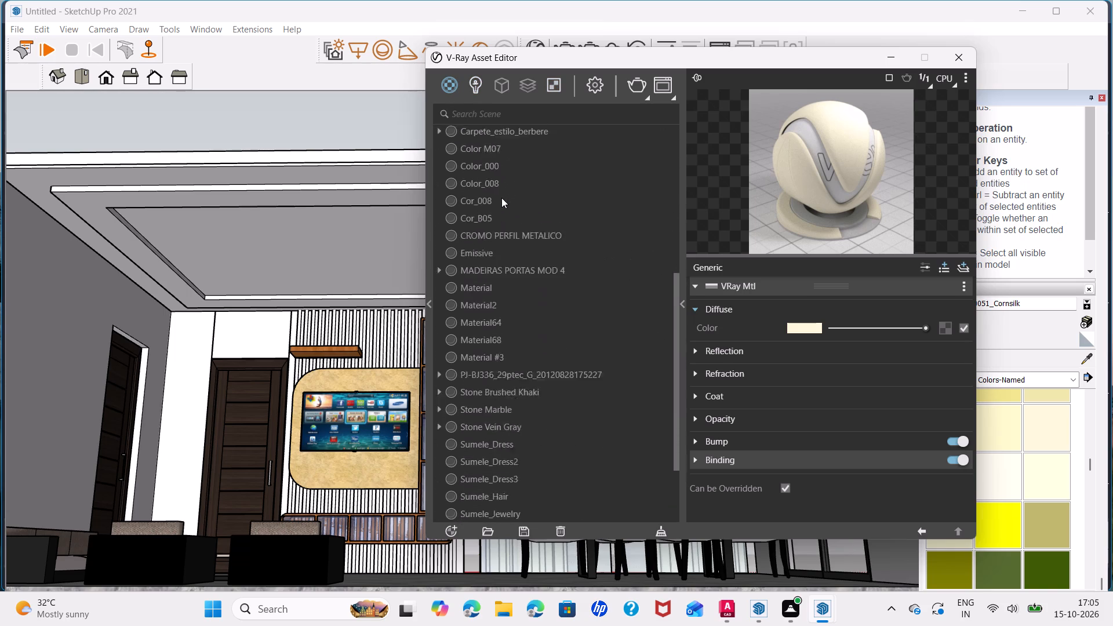
scroll(501, 198, "down", 5)
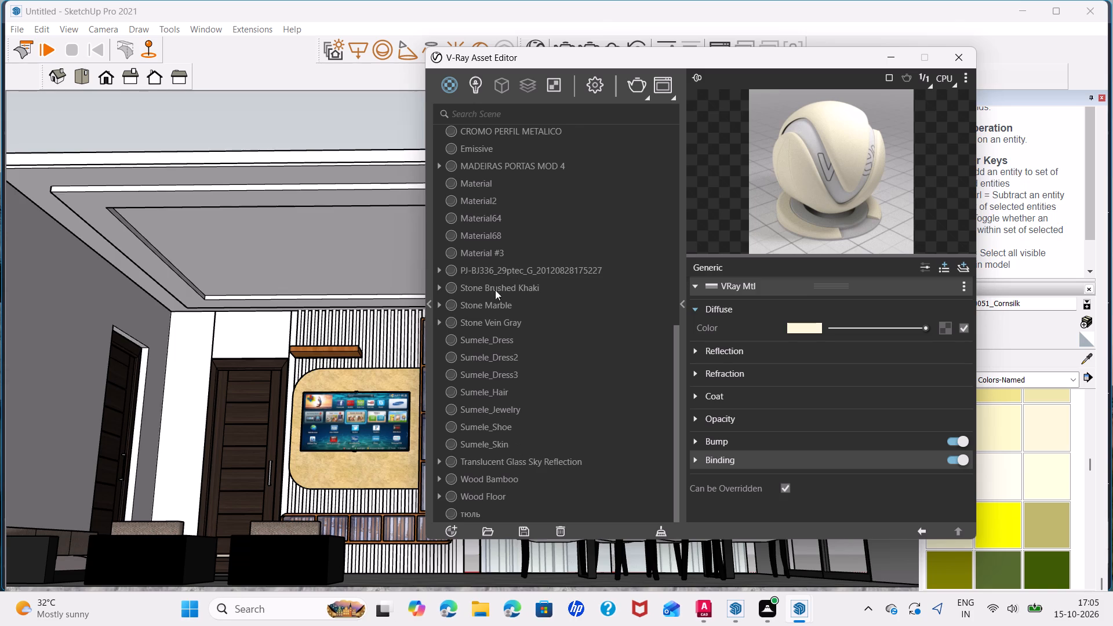
left_click(499, 152)
left_click(799, 304)
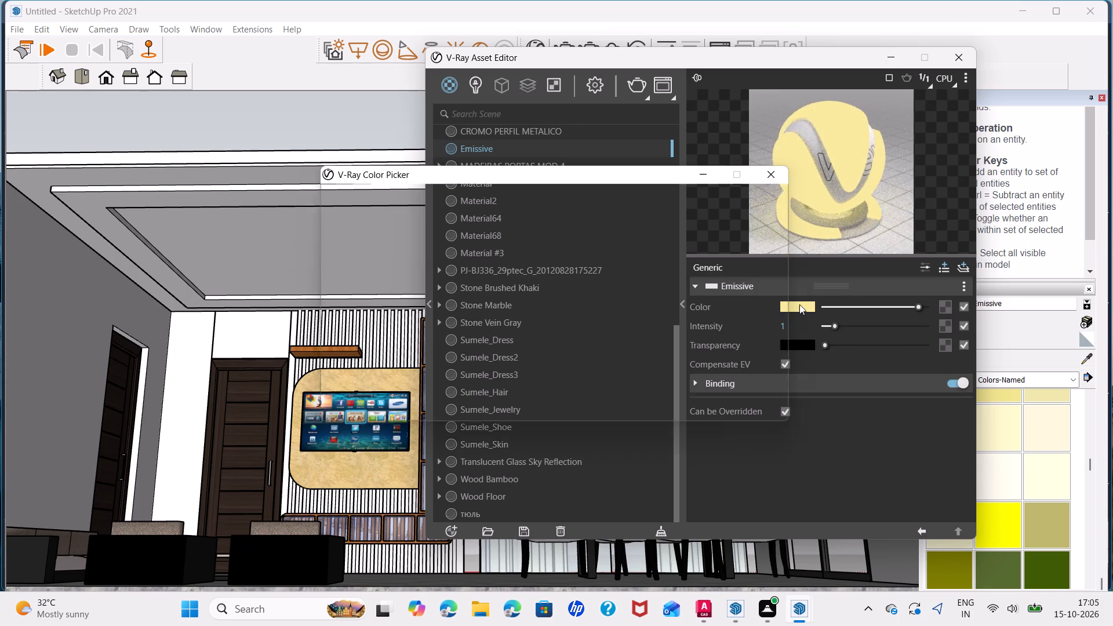
left_click(947, 53)
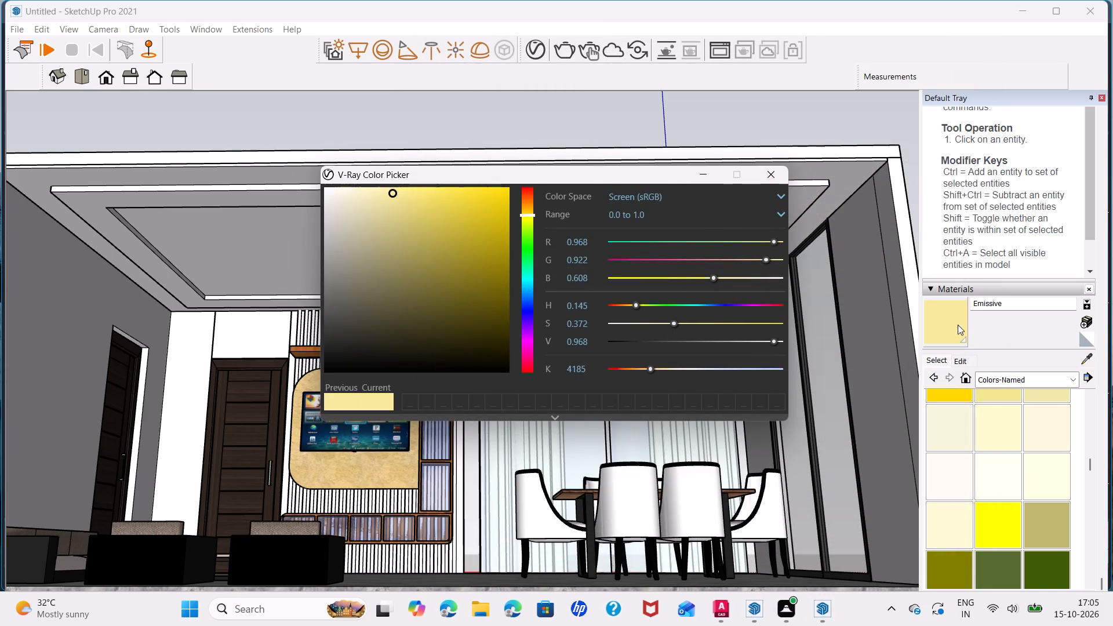
left_click(957, 324)
left_click(780, 171)
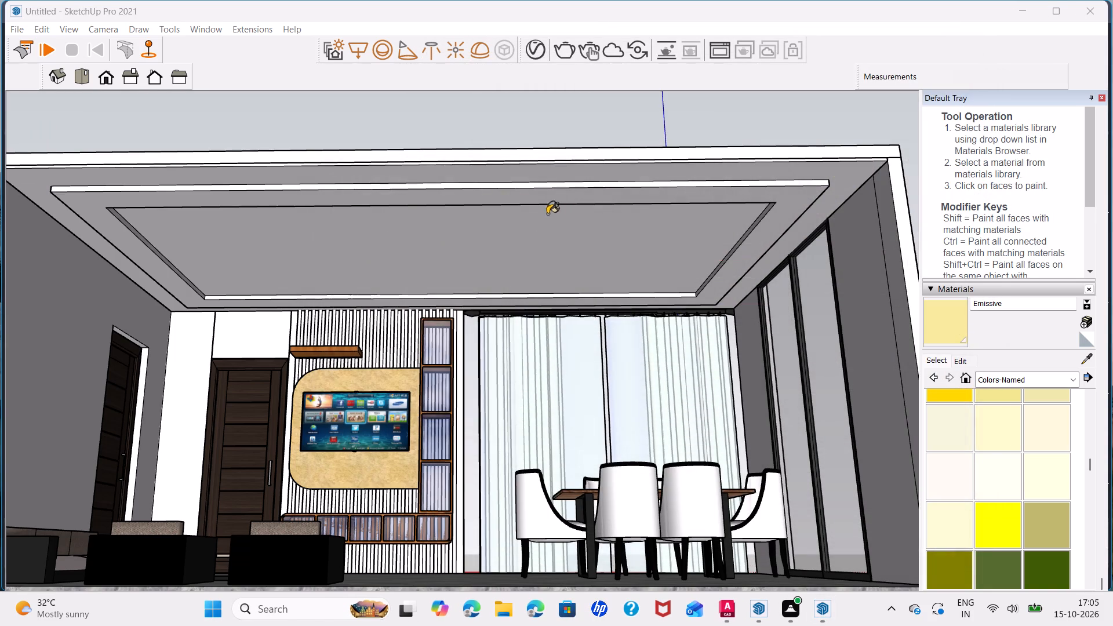
Paint the outer side faces of the lowered ceiling band with Emissive along the open front and the black-framed glass side.
scroll(571, 188, "up", 3)
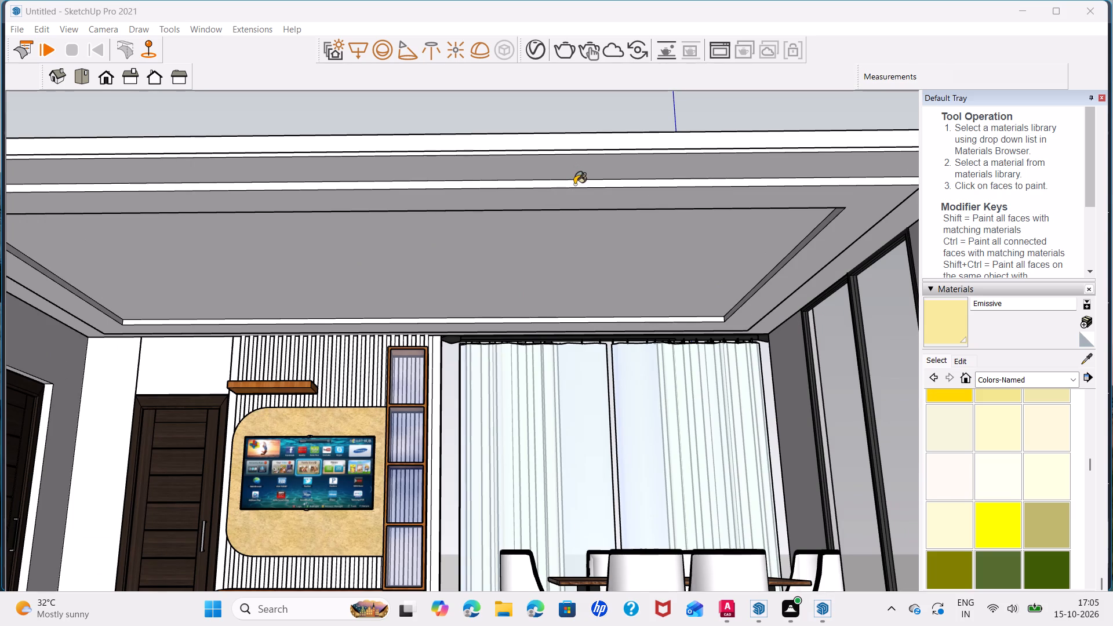
left_click(574, 184)
scroll(663, 231, "down", 3)
middle_click_drag(657, 246, 456, 252)
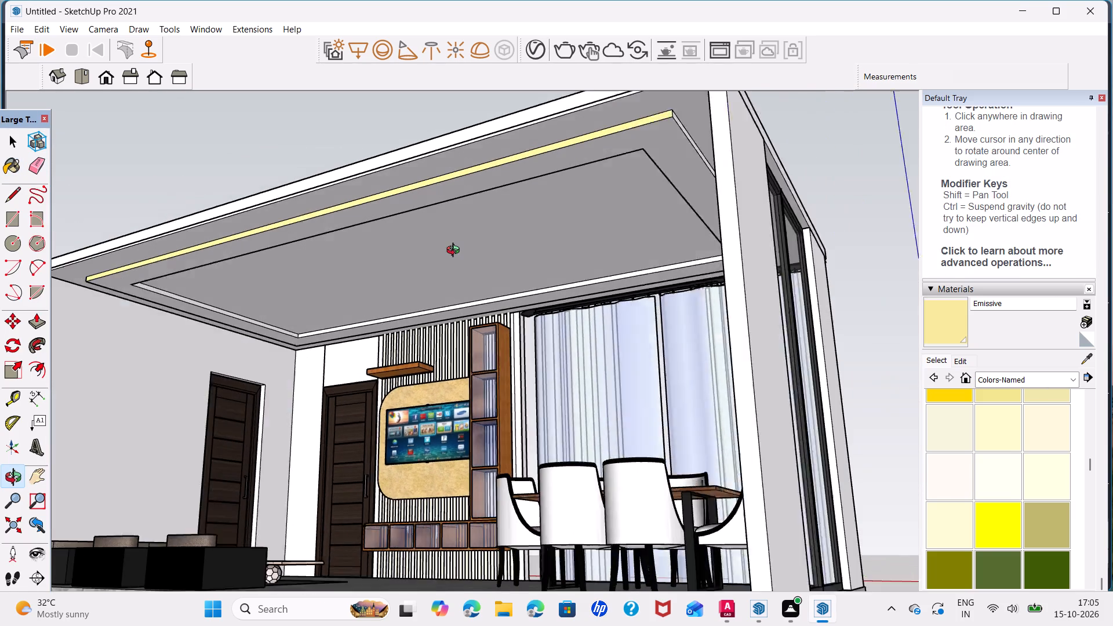
middle_click_drag(456, 252, 452, 252)
scroll(636, 113, "up", 5)
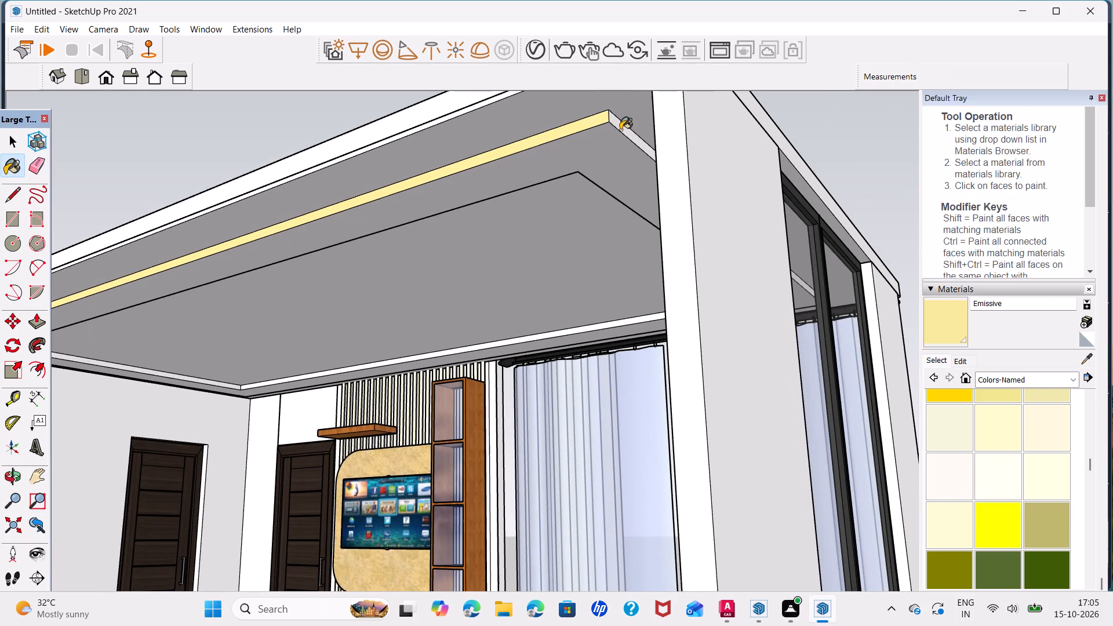
left_click(620, 130)
Paint the central recess's inner side faces with Emissive on the black-framed glass side and along the TV and curtain wall.
scroll(395, 271, "down", 4)
middle_click_drag(312, 270, 627, 231)
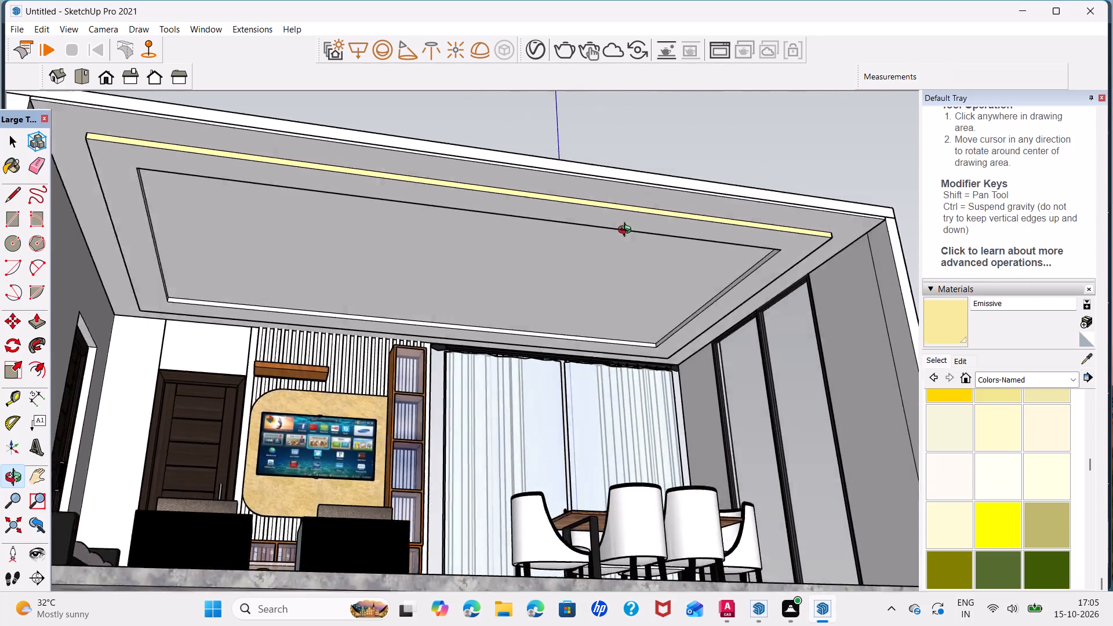
middle_click_drag(627, 231, 675, 265)
scroll(719, 316, "up", 5)
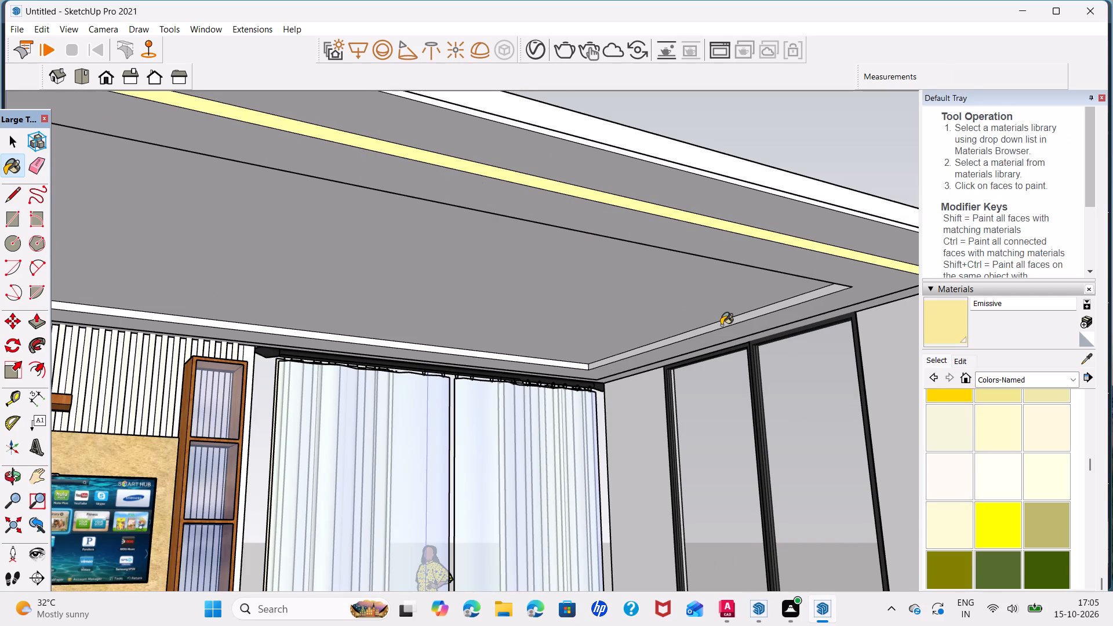
left_click(719, 323)
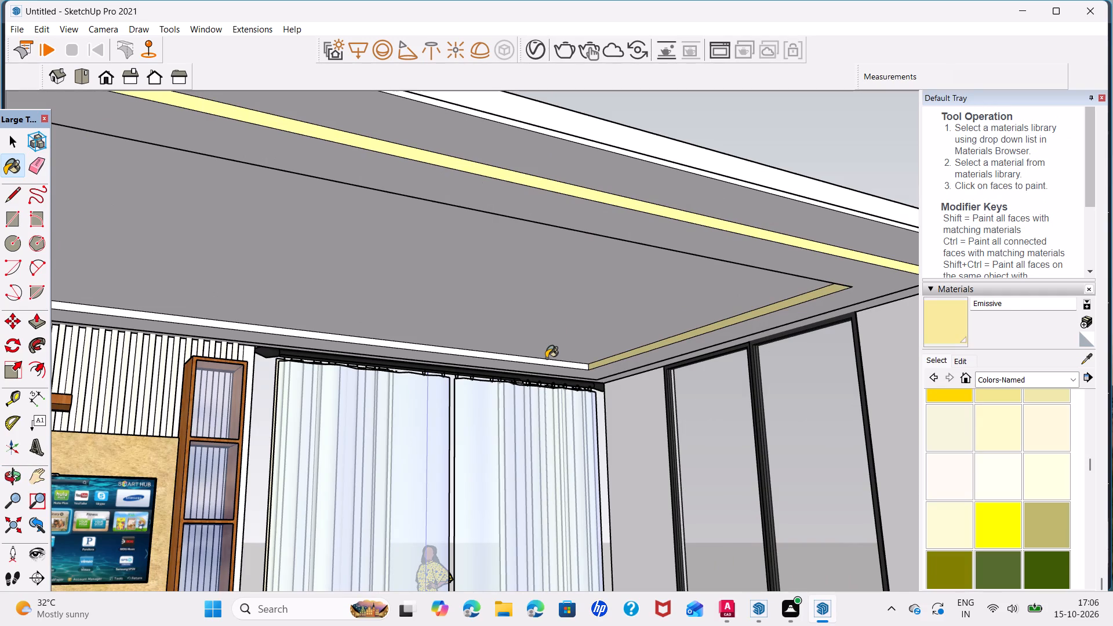
left_click(548, 362)
Paint the ceiling band's outer and inner side faces with Emissive at the sofa end of the room.
scroll(496, 341, "down", 2)
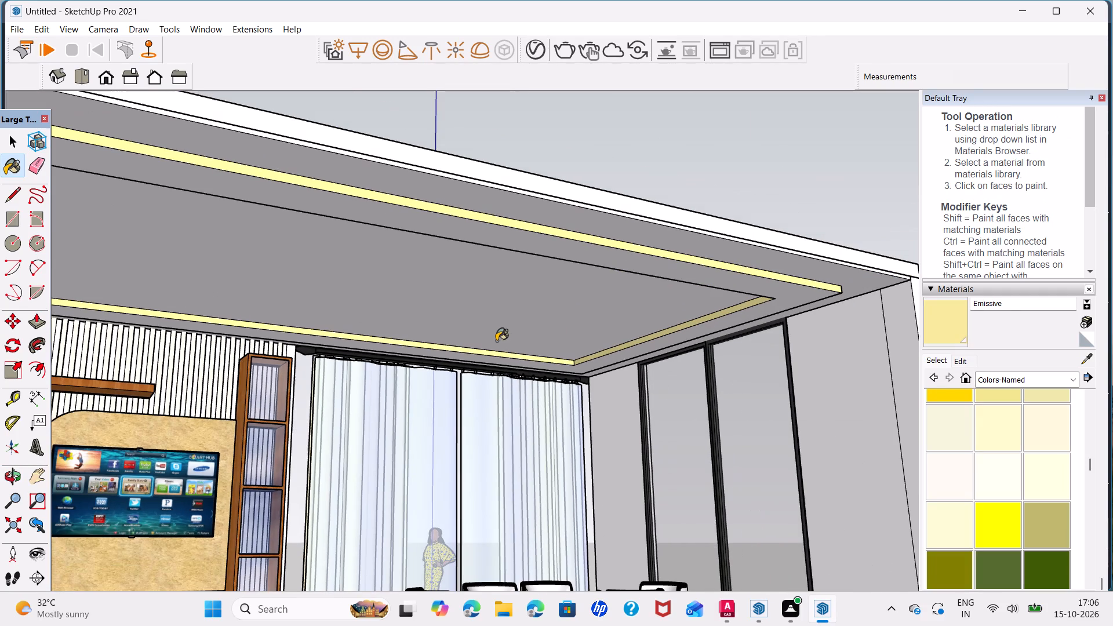
middle_click_drag(355, 314, 758, 305)
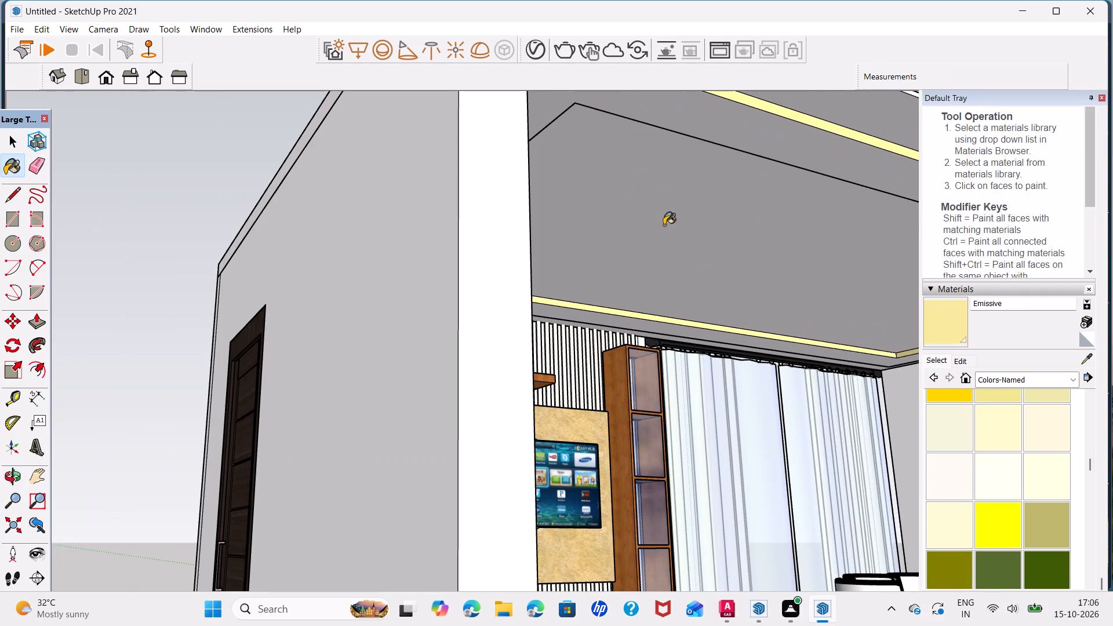
middle_click_drag(651, 219, 597, 285)
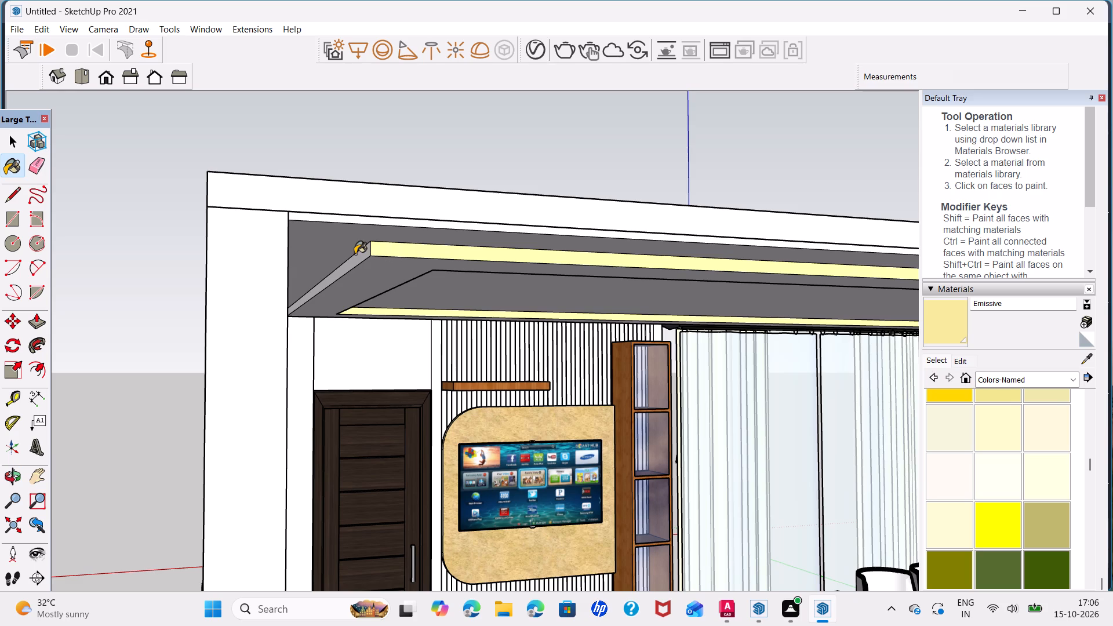
left_click(358, 259)
scroll(537, 290, "down", 1)
middle_click_drag(537, 290, 271, 252)
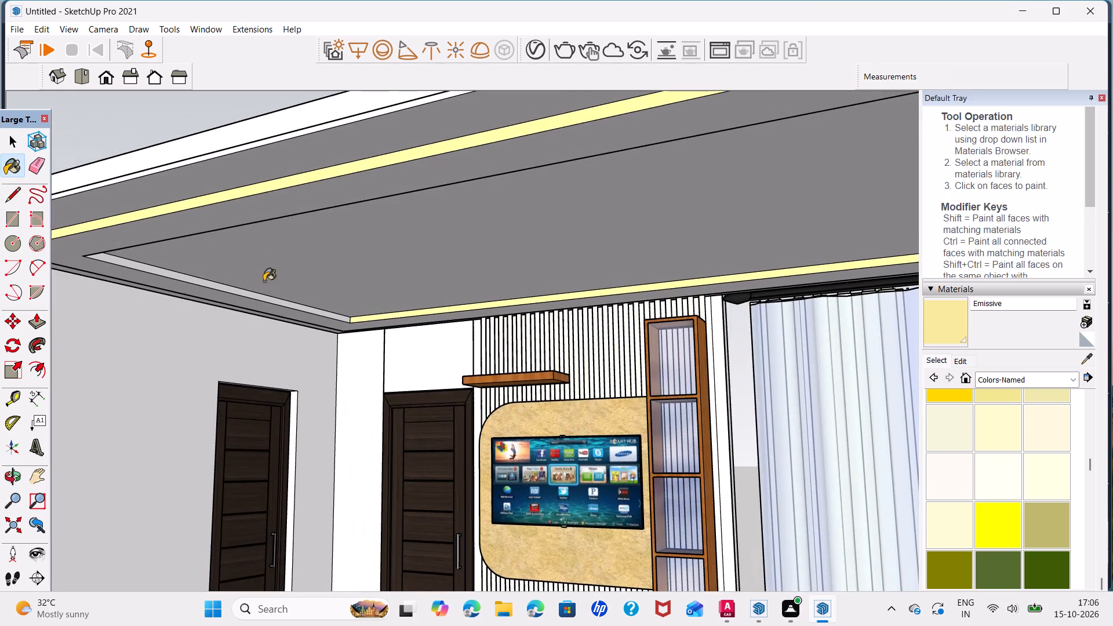
scroll(260, 293, "up", 3)
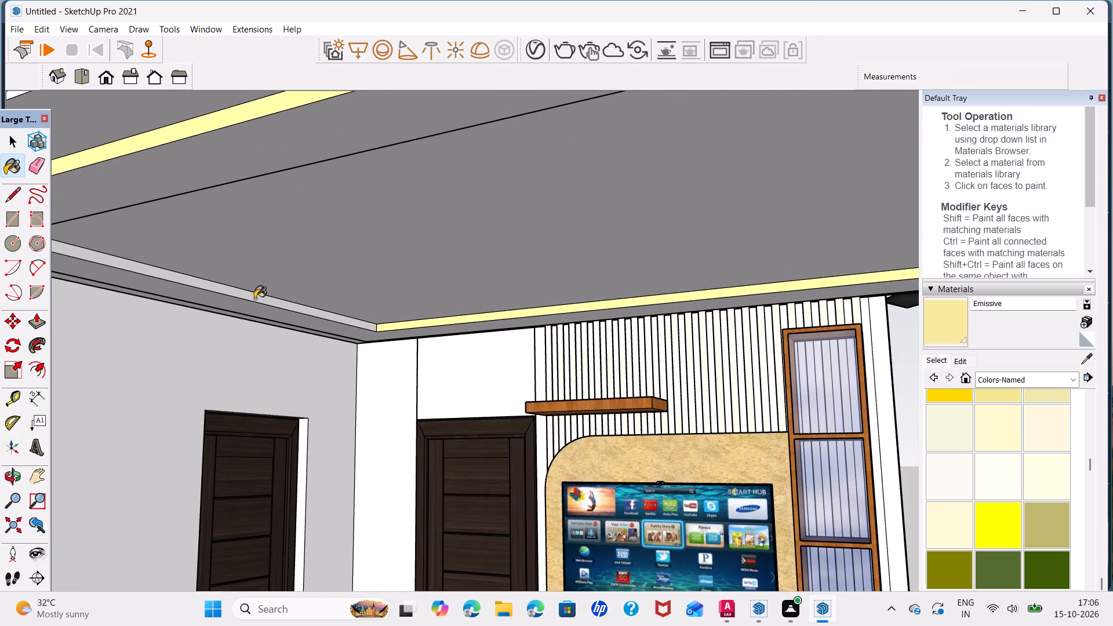
left_click(254, 299)
key("space")
Start a V-Ray render of the interior seen from the open front, facing the TV wall, curtains and dining table.
scroll(339, 303, "down", 7)
middle_click_drag(344, 332, 465, 325)
scroll(465, 326, "down", 2)
middle_click_drag(457, 351, 499, 372)
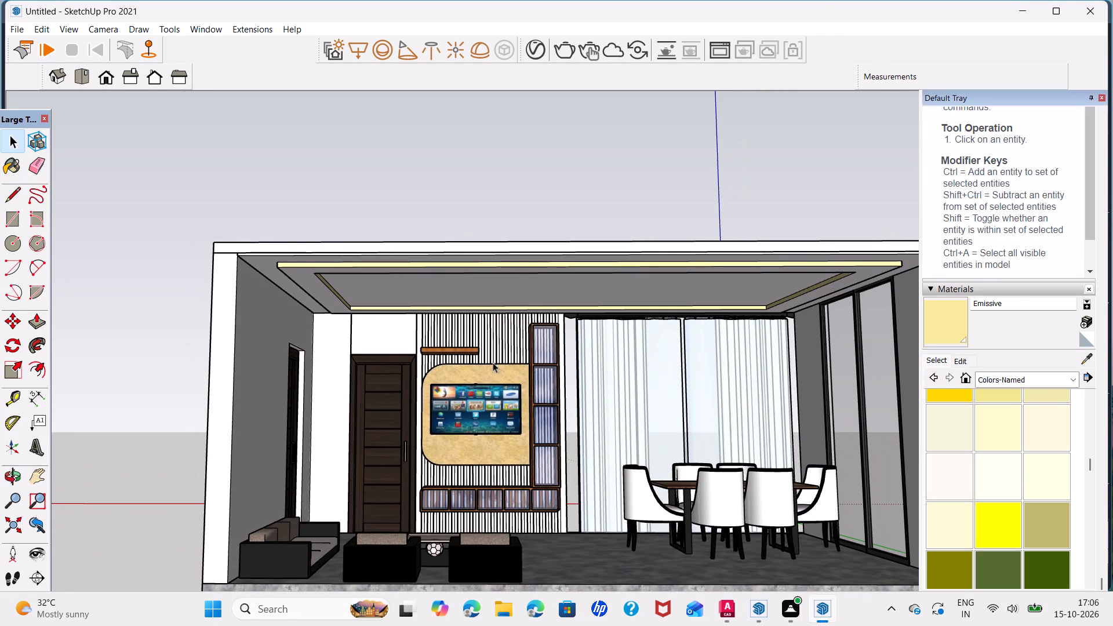
middle_click_drag(541, 351, 449, 320, "shift")
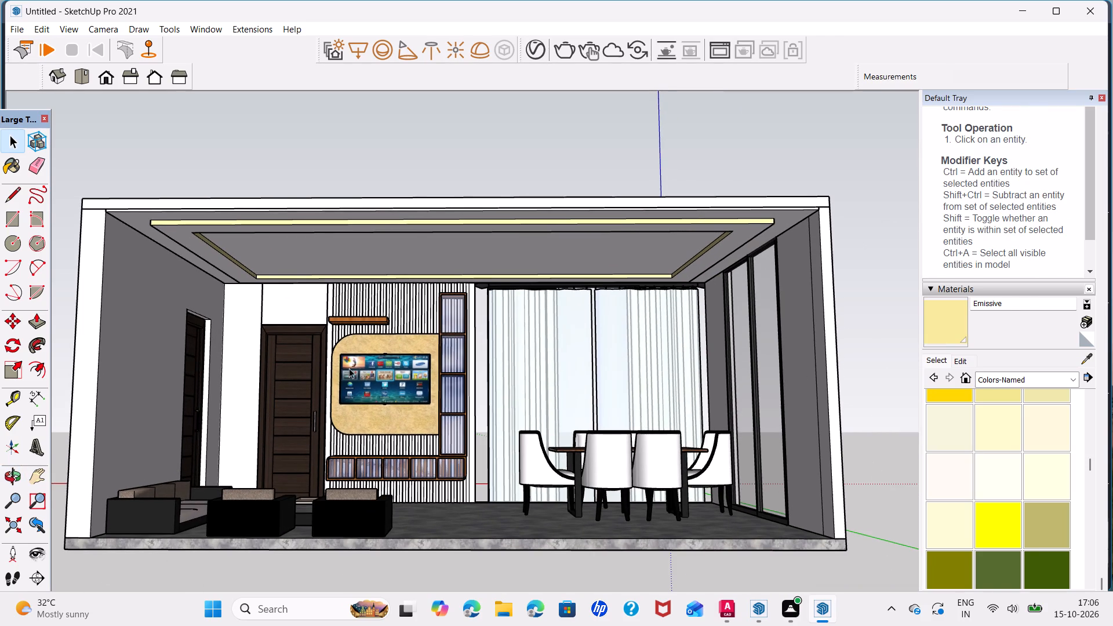
middle_click_drag(349, 368, 373, 379, "shift")
scroll(377, 383, "up", 1)
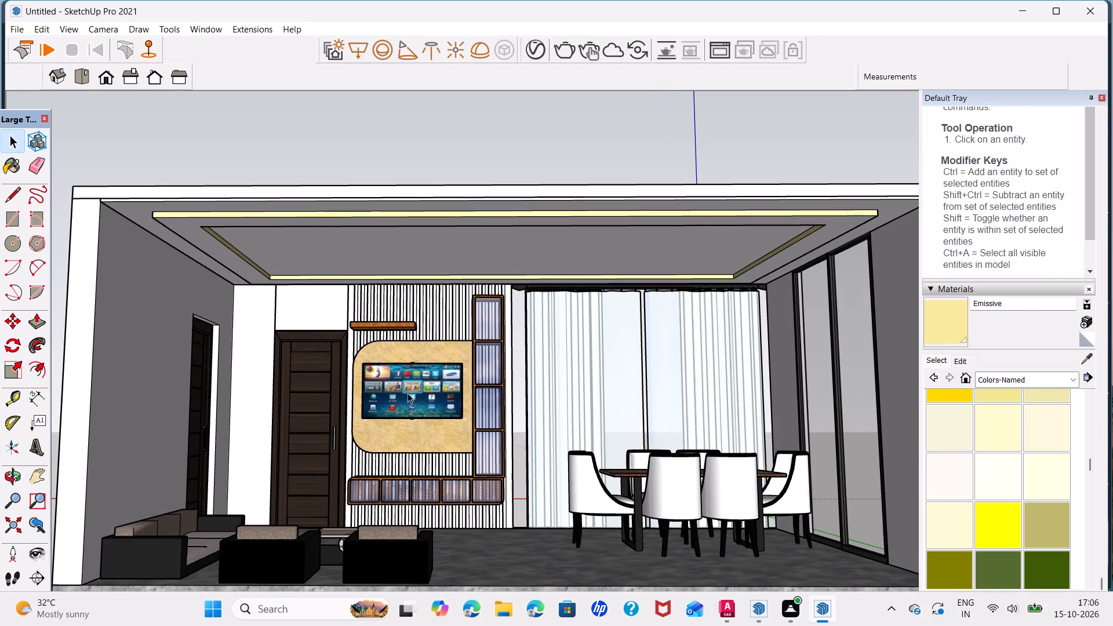
middle_click_drag(408, 393, 412, 352)
scroll(406, 363, "up", 2)
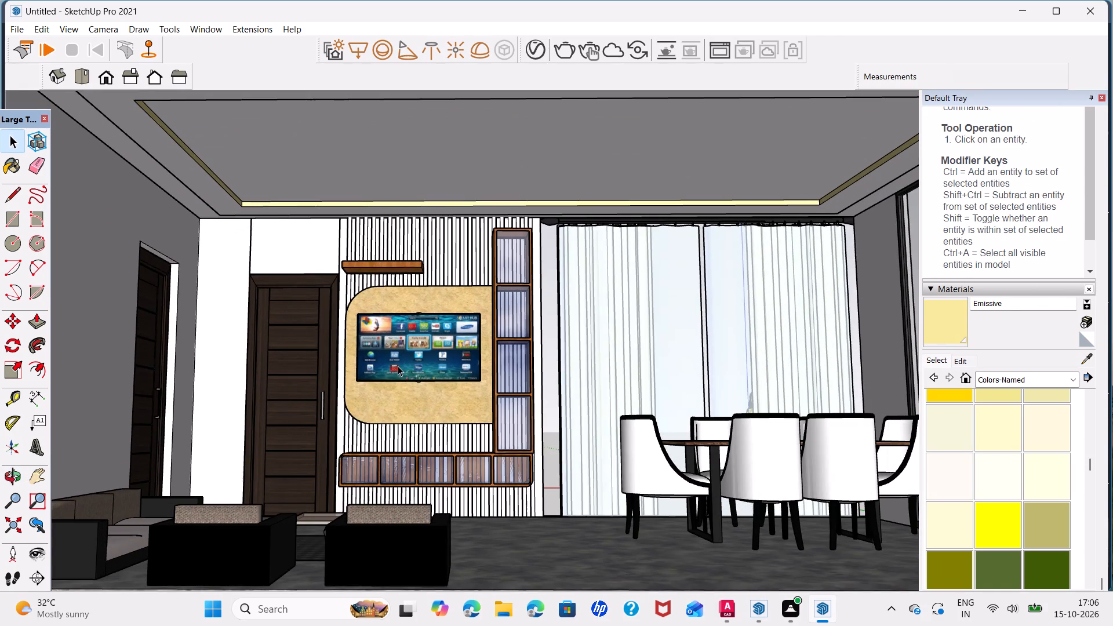
scroll(398, 366, "down", 1)
middle_click_drag(387, 362, 391, 370)
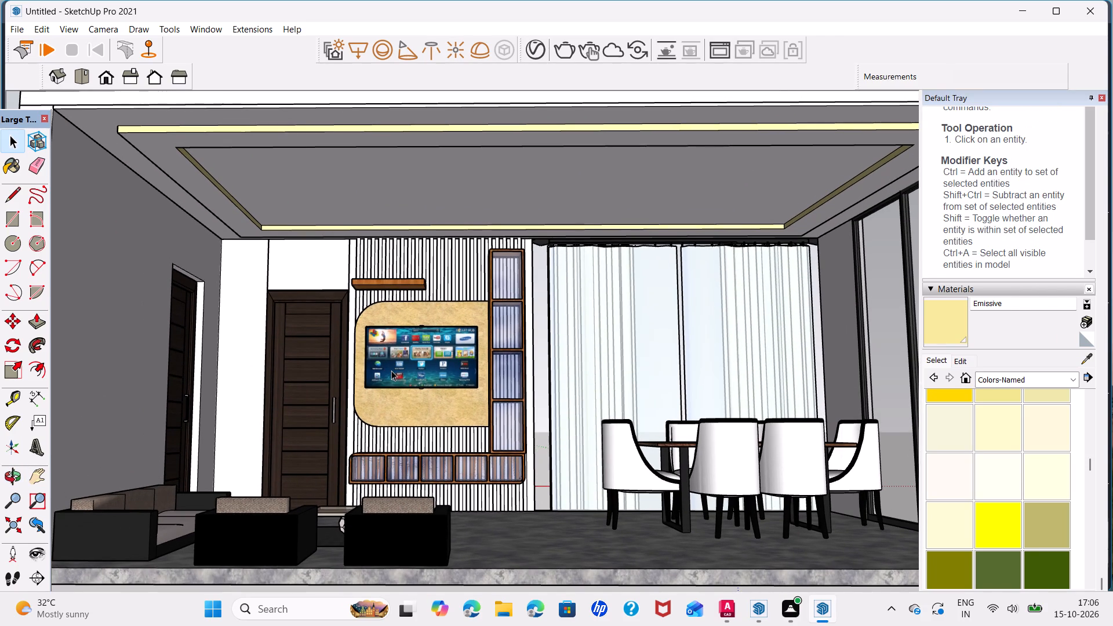
scroll(391, 370, "up", 1)
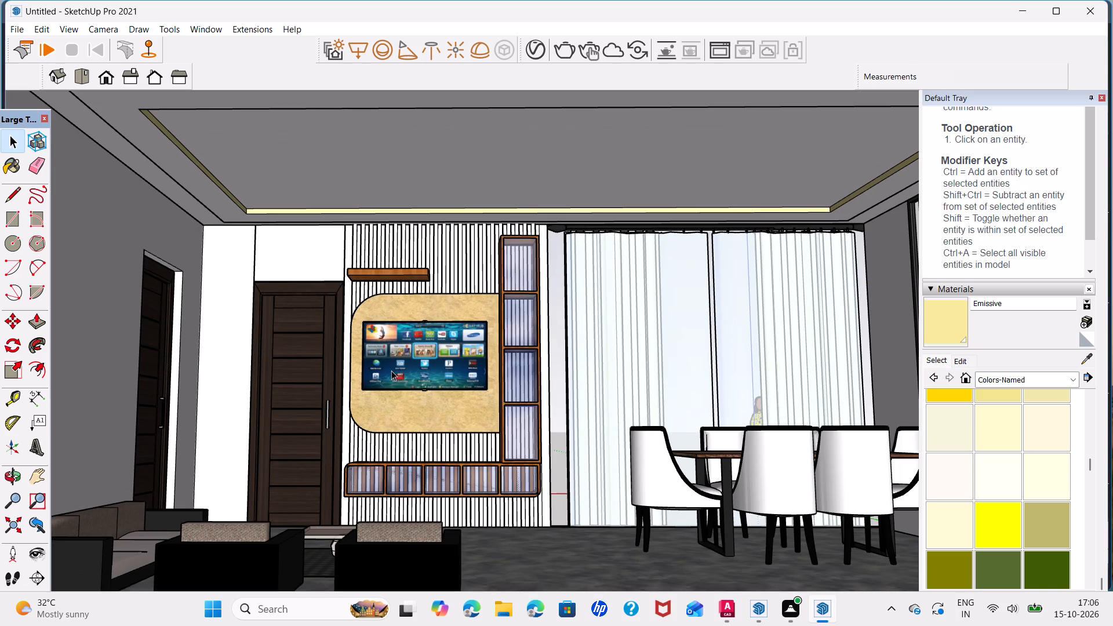
left_click(561, 54)
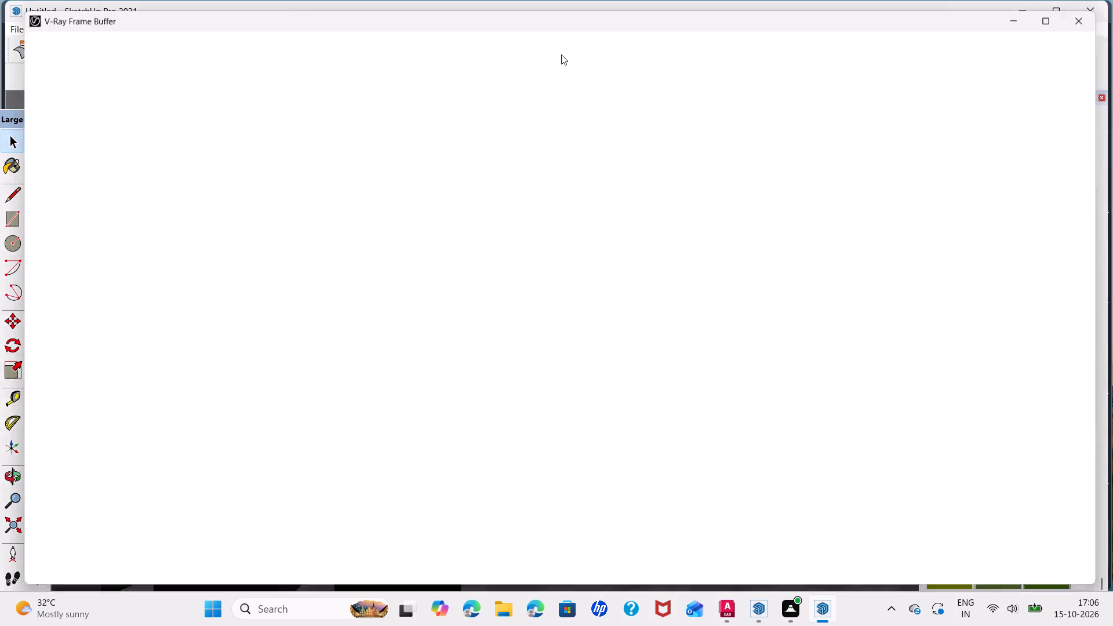
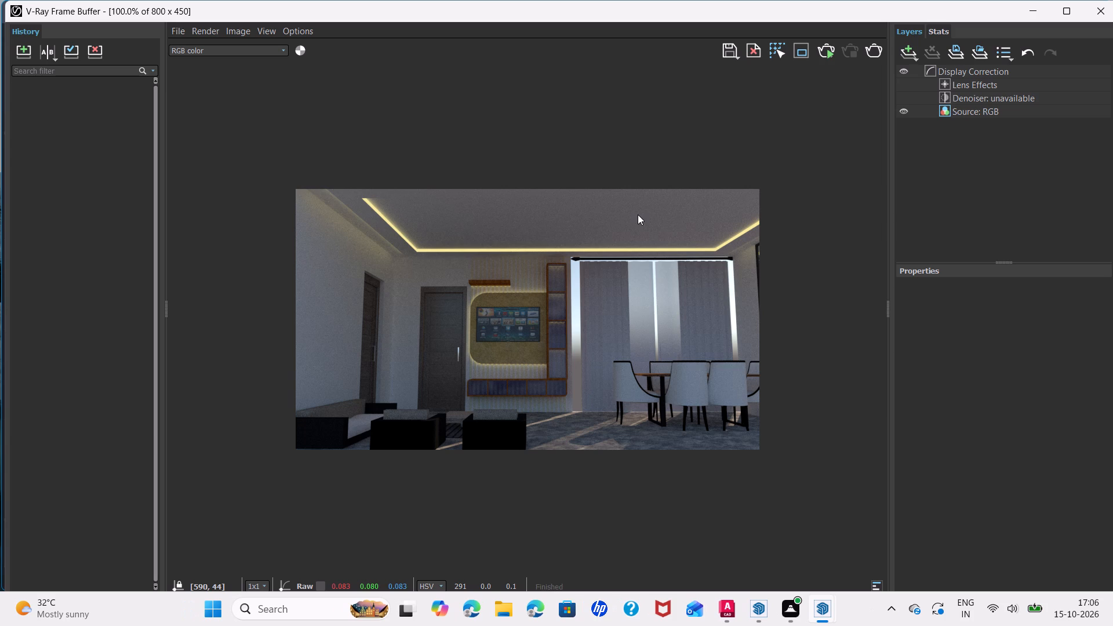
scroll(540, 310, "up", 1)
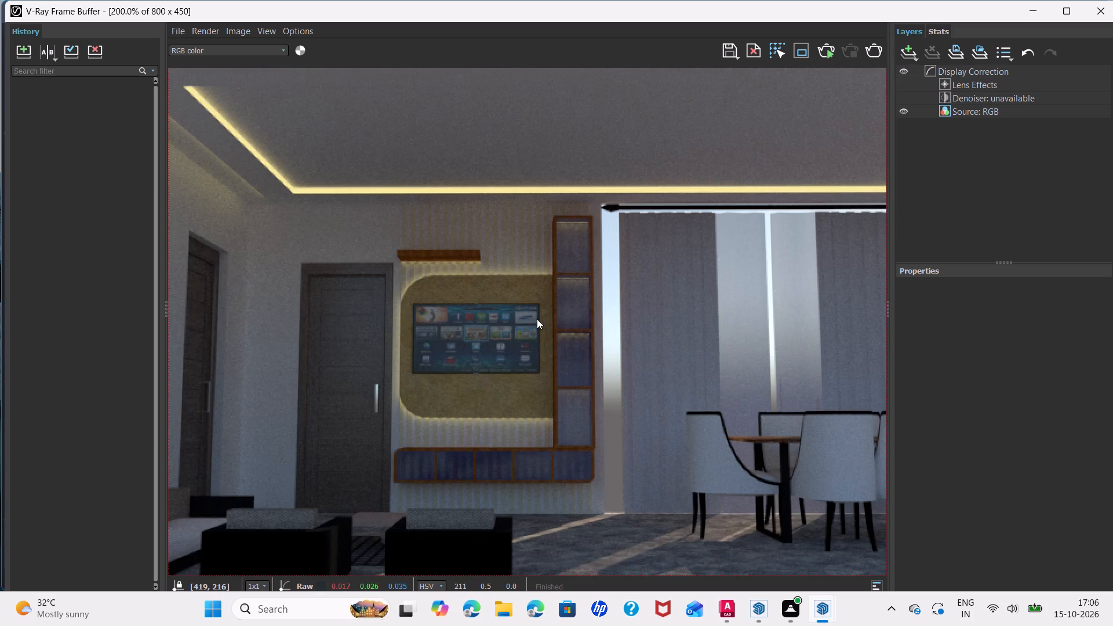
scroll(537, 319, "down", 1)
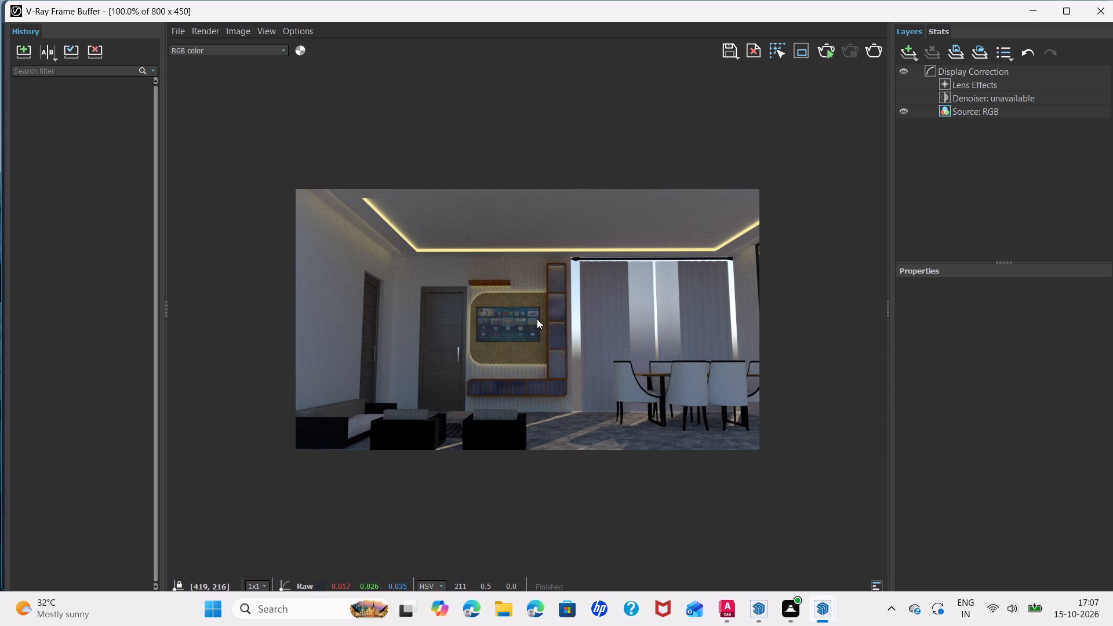
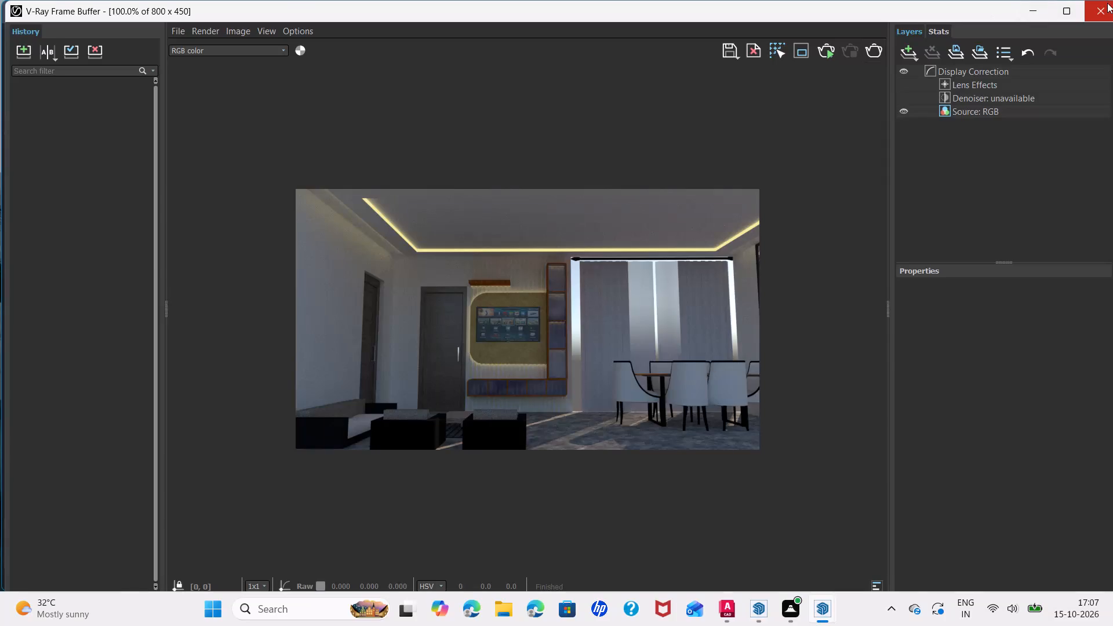
Render the entire open-fronted room in V-Ray, with the full false ceiling and side walls in frame, and close the finished render.
left_click(1107, 3)
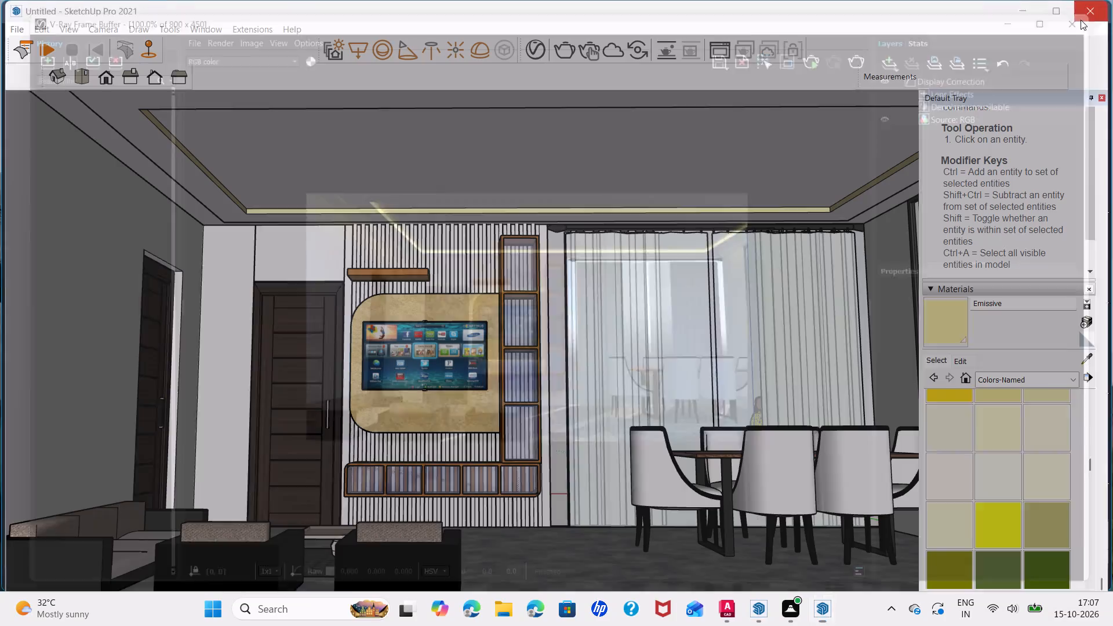
scroll(663, 436, "down", 3)
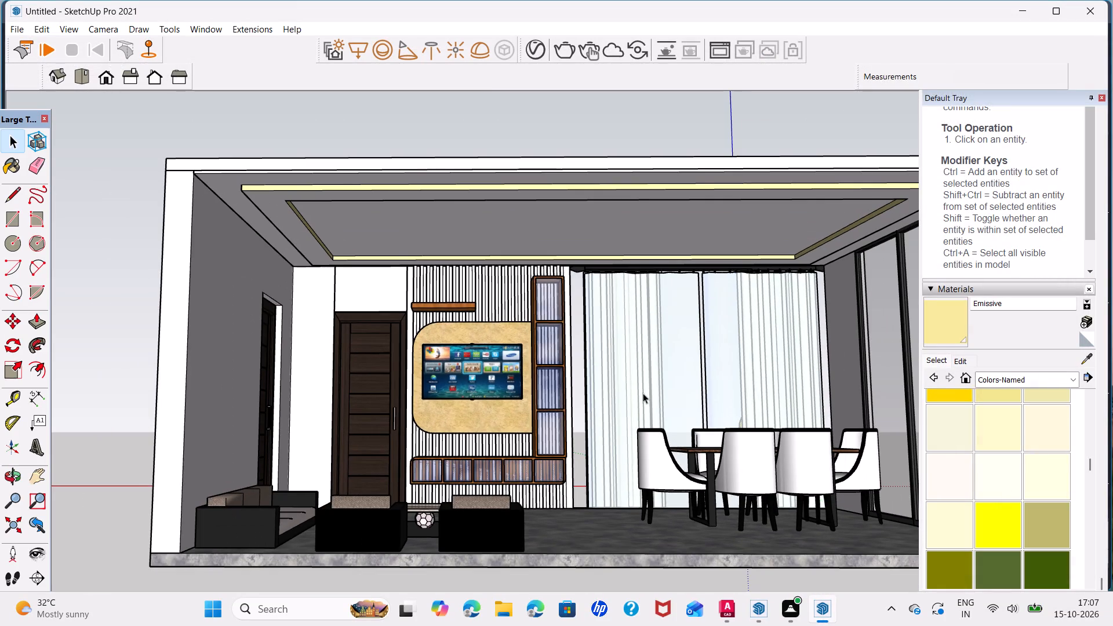
middle_click_drag(643, 393, 585, 387)
scroll(585, 387, "down", 2)
middle_click_drag(554, 396, 555, 410)
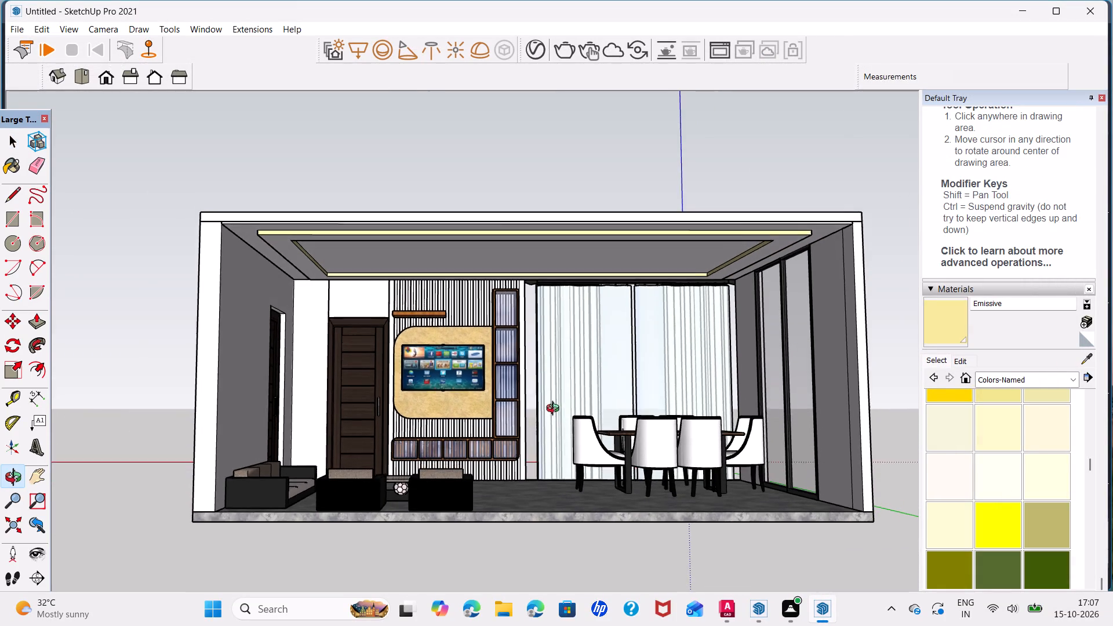
middle_click_drag(555, 410, 548, 411)
middle_click_drag(592, 416, 586, 412)
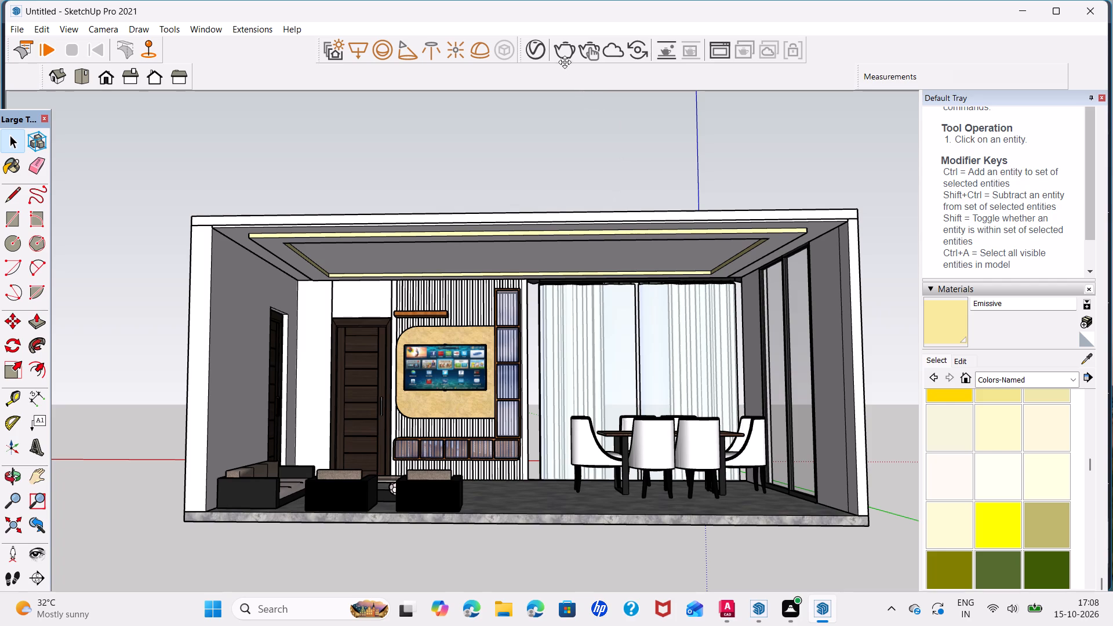
left_click(565, 62)
left_click(566, 46)
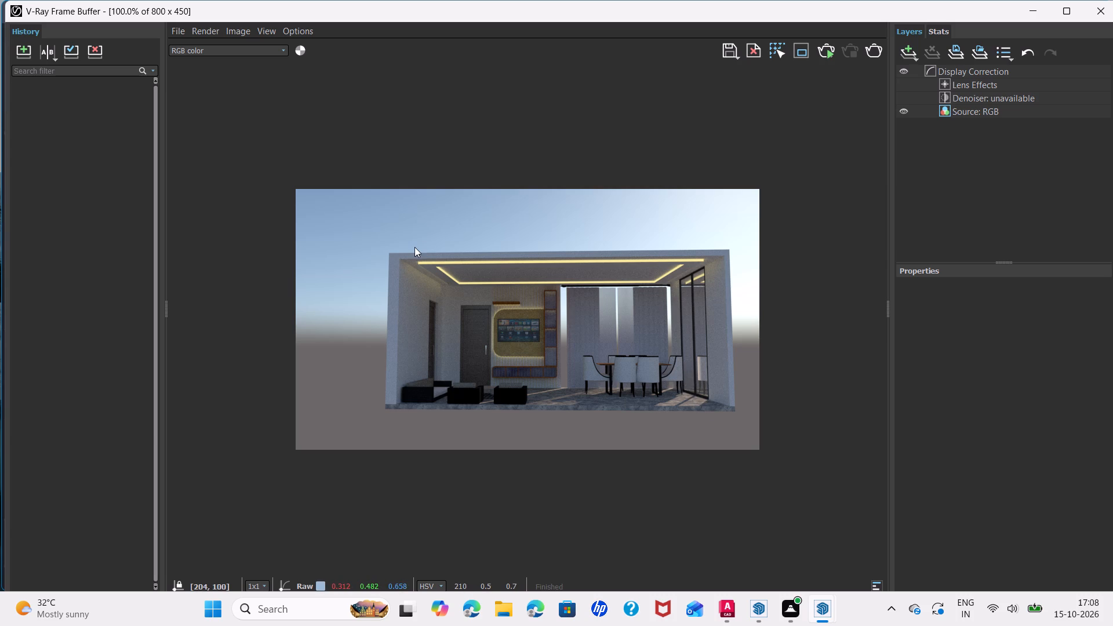
double_click(1098, 8)
Print the current view of the room with Microsoft Print to PDF, saving it on the Desktop as LIVING 3BHK.
middle_click_drag(562, 377, 581, 372)
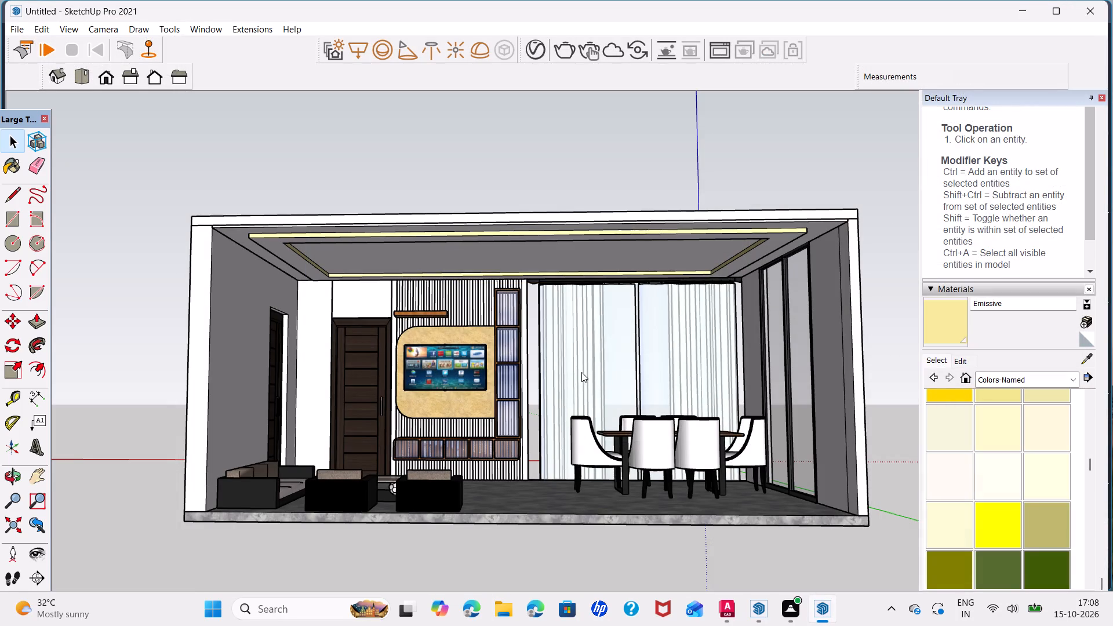
middle_click_drag(581, 372, 596, 368)
middle_click_drag(576, 388, 596, 386)
scroll(582, 423, "down", 4)
left_click(3, 141)
middle_click_drag(425, 536, 454, 544)
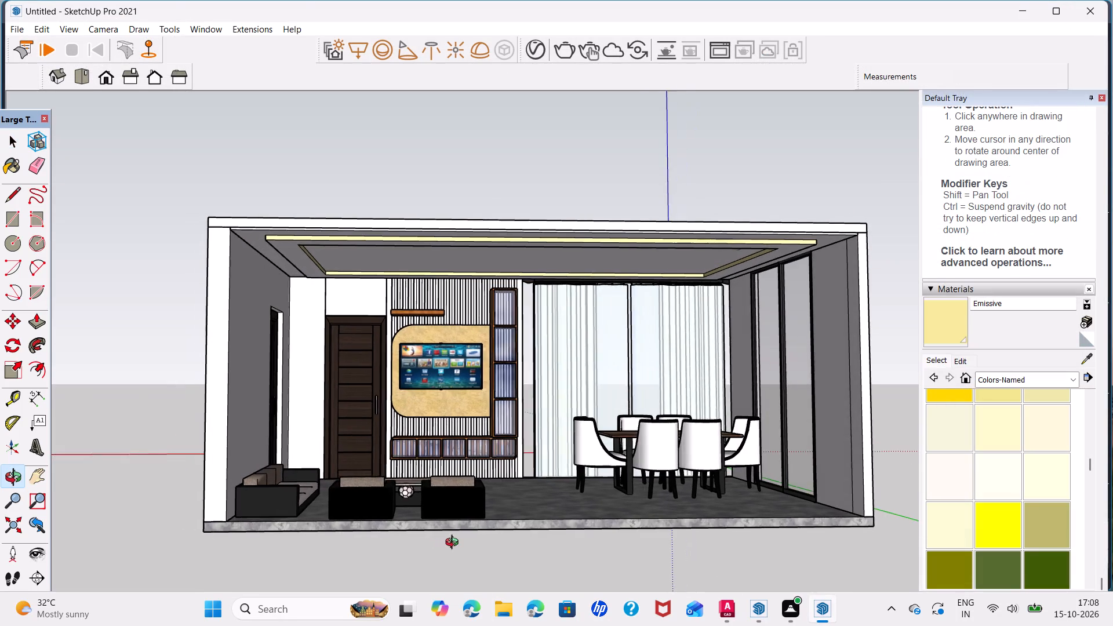
middle_click_drag(454, 544, 439, 537)
key("ctrl+p")
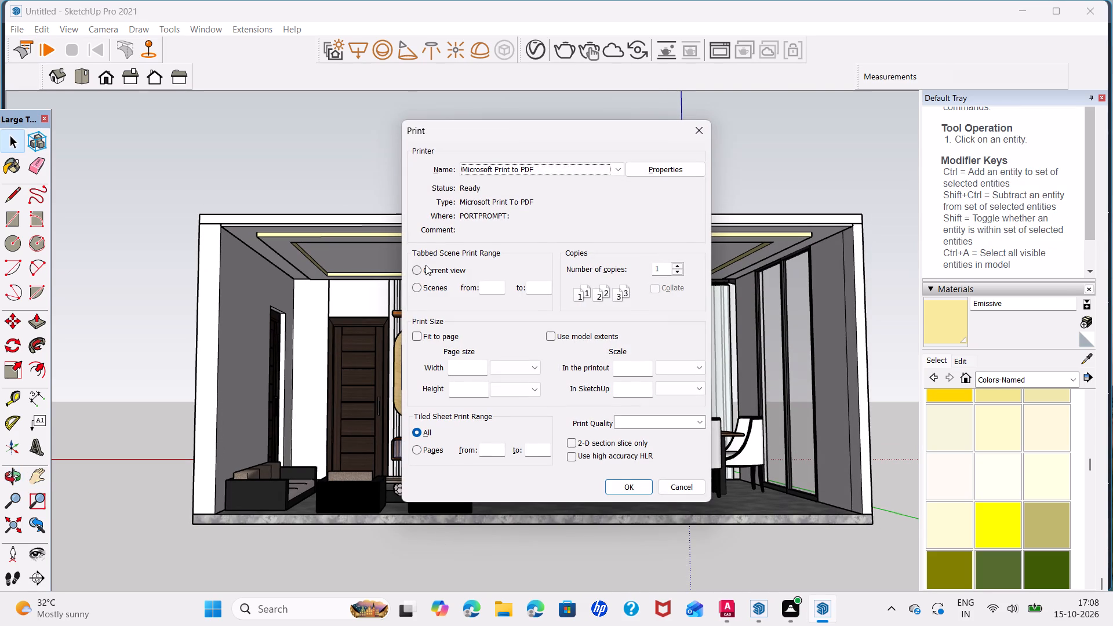
left_click(421, 272)
left_click(627, 485)
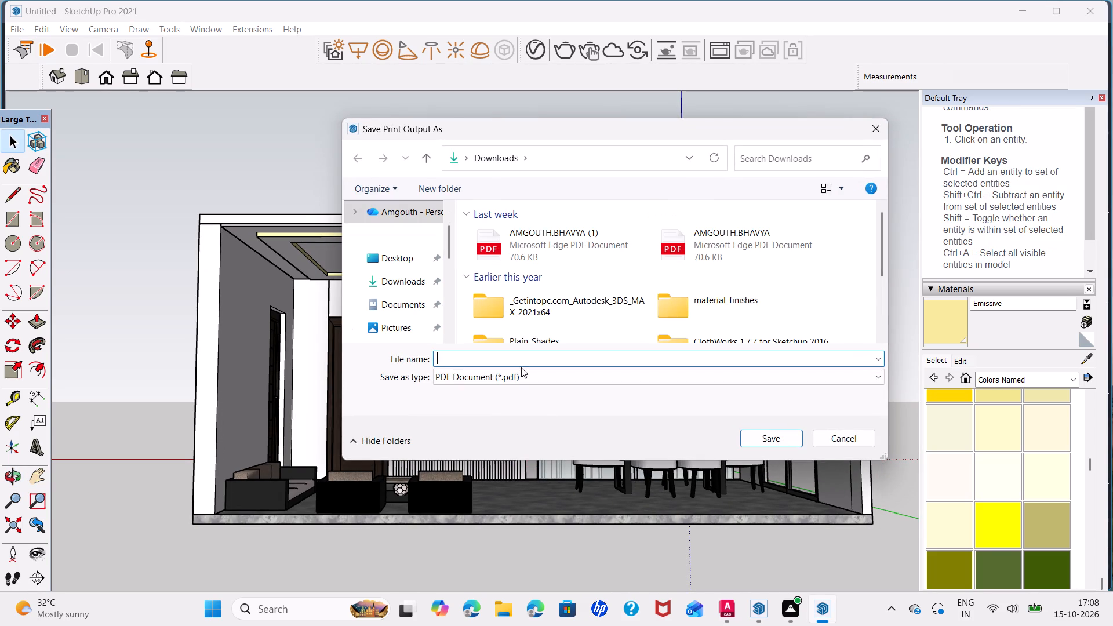
type("LIVING 3")
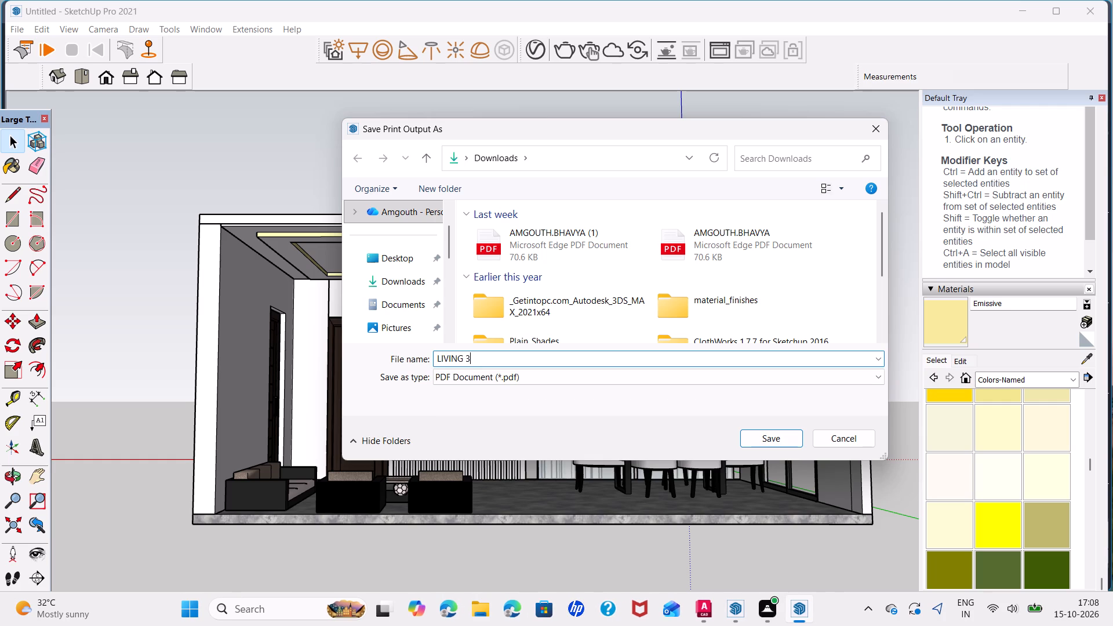
type("BK")
key("BackSpace")
key("BackSpace")
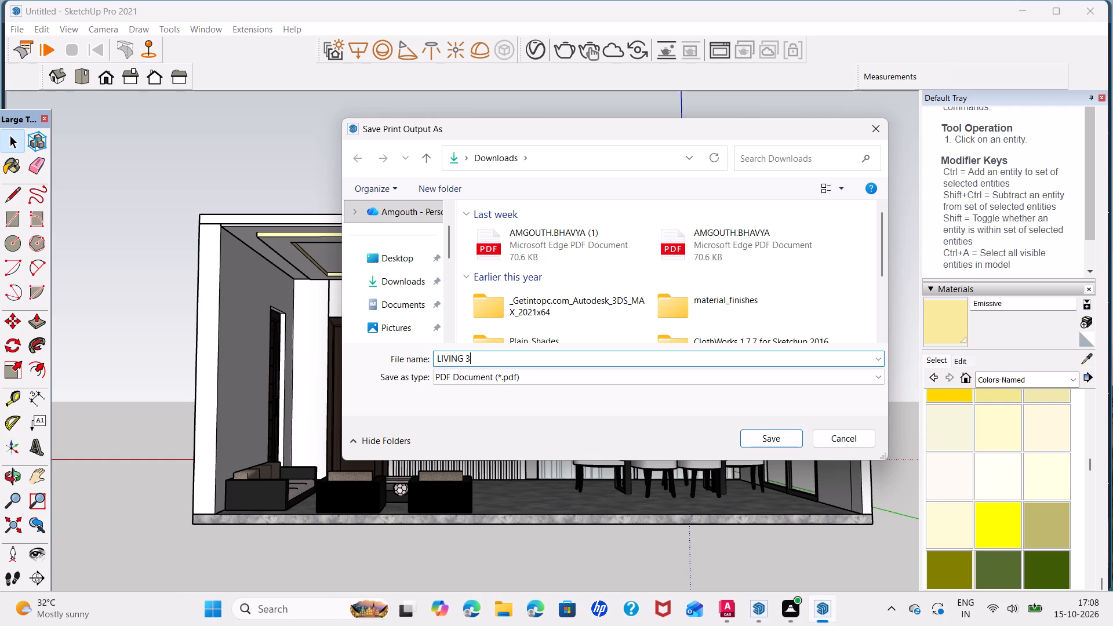
type("BHK")
left_click(379, 249)
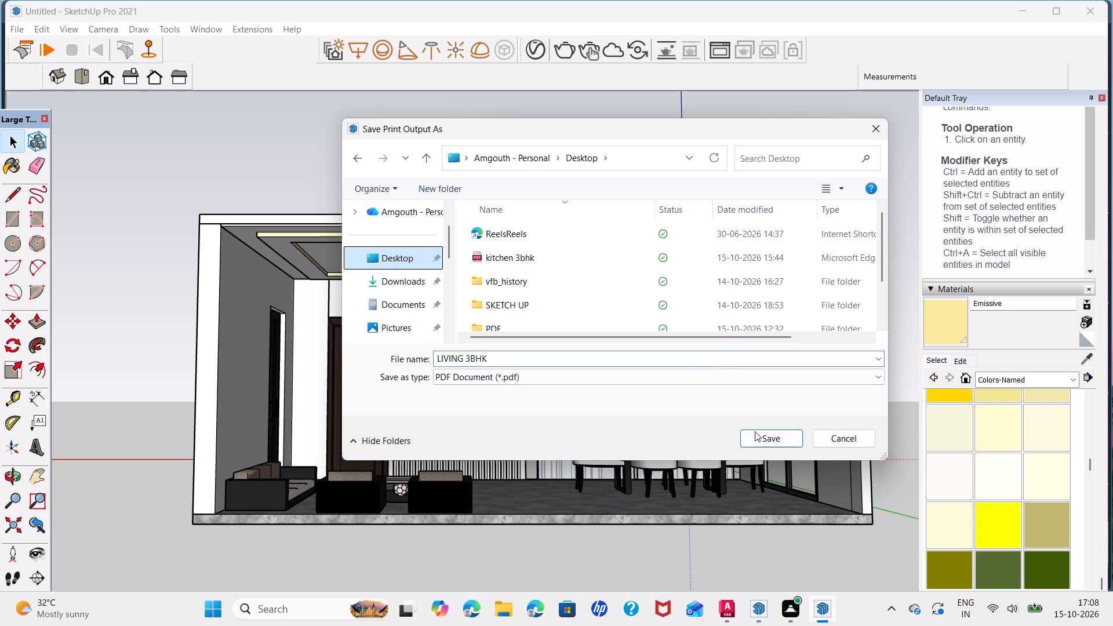
left_click(761, 438)
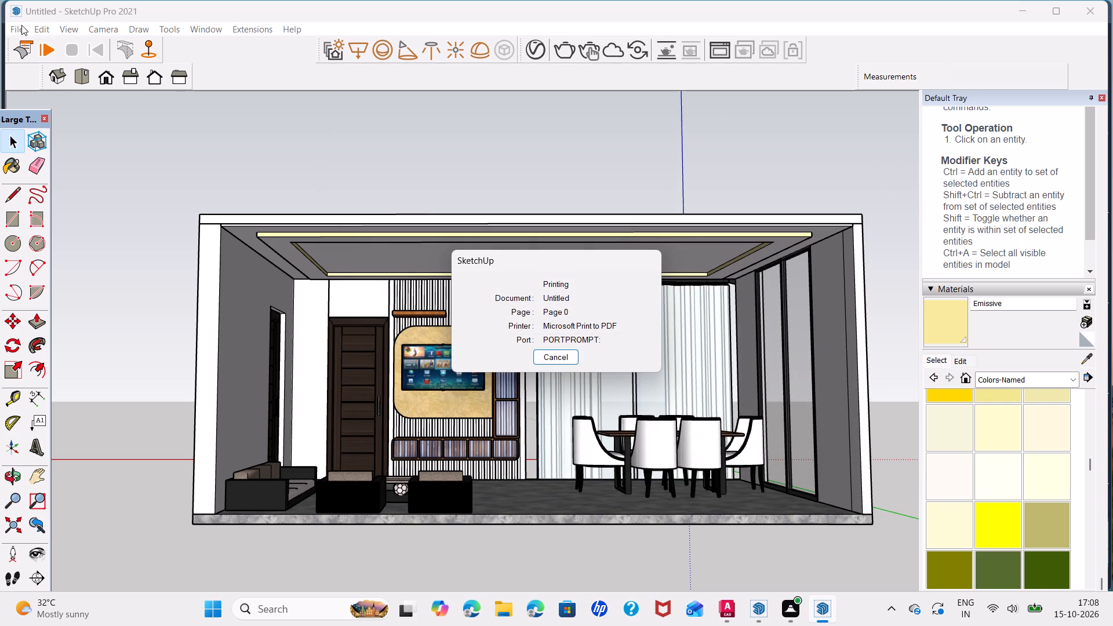
Save the model as LIVING 3BHK in the Downloads folder.
left_click(21, 25)
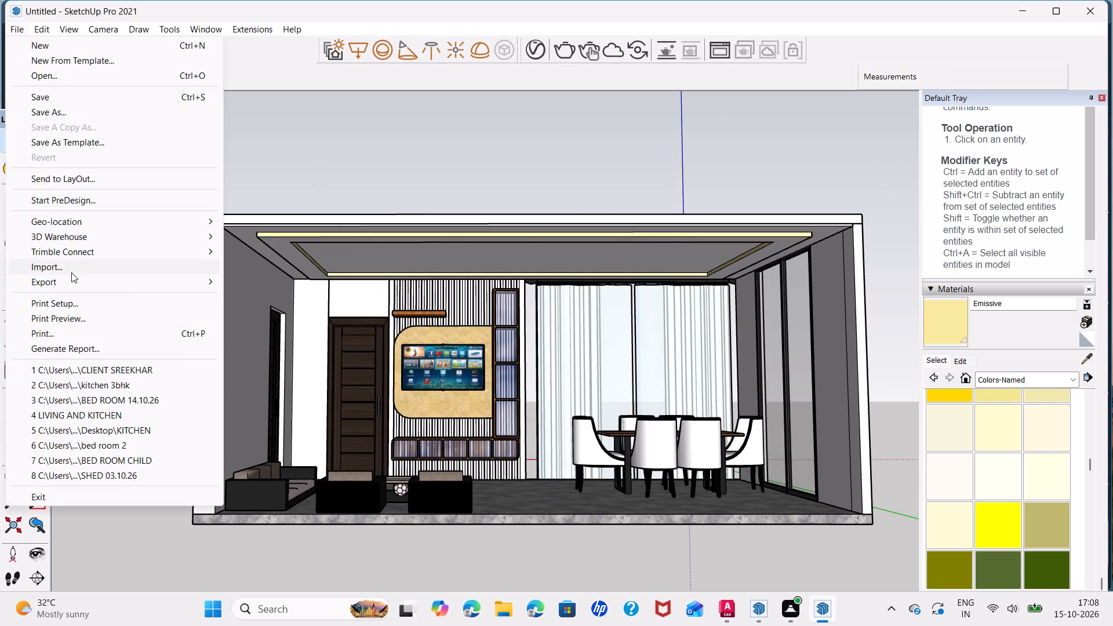
left_click(68, 104)
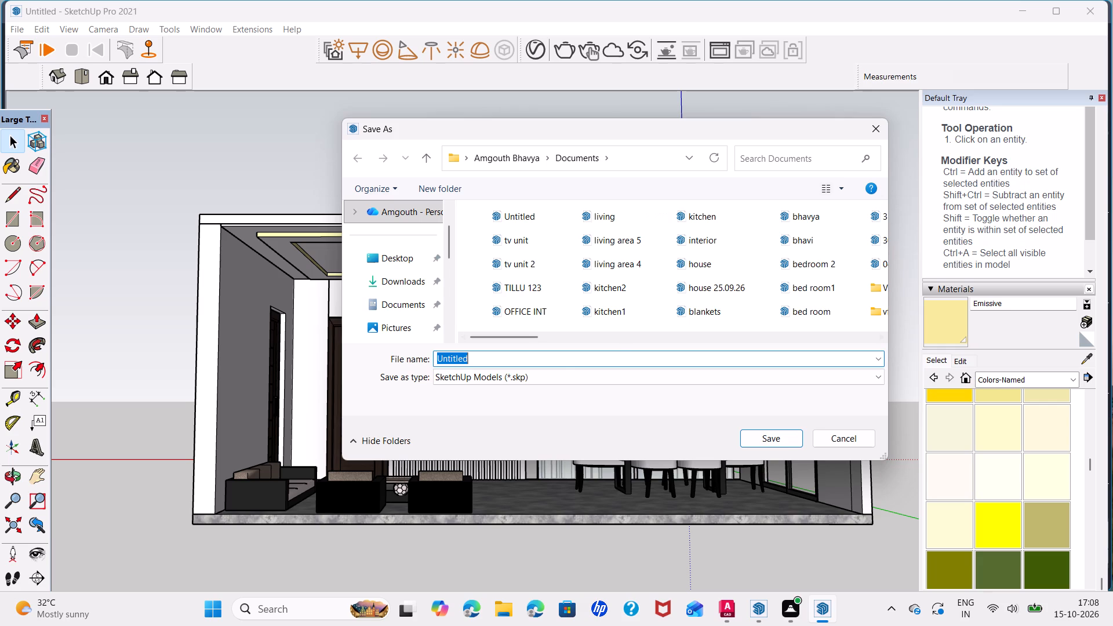
key("BackSpace")
key("l")
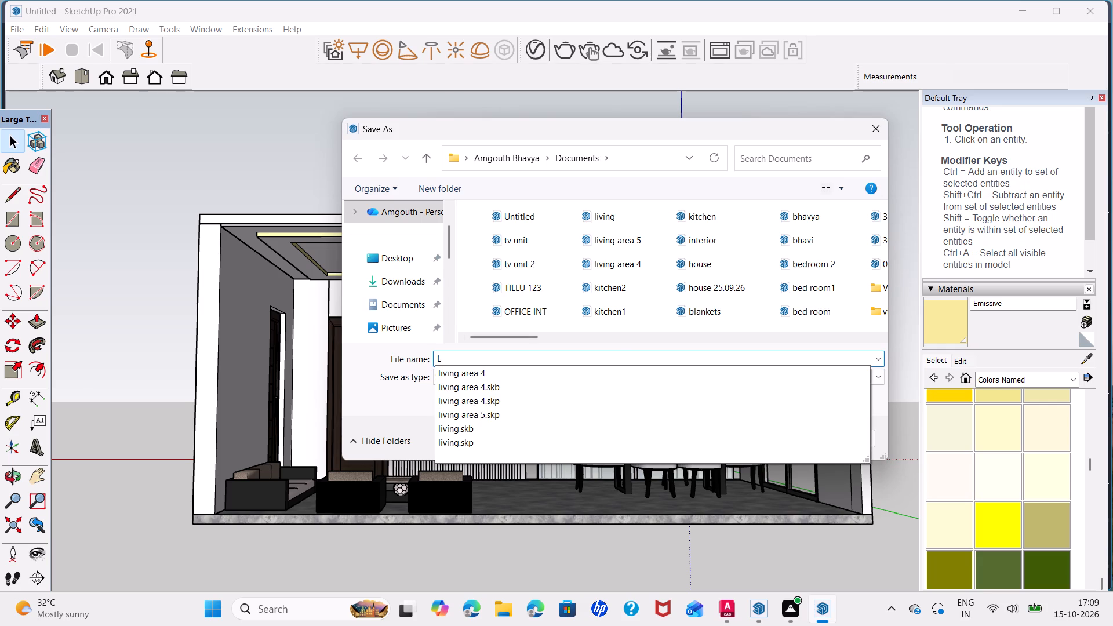
type("IVING")
key("space")
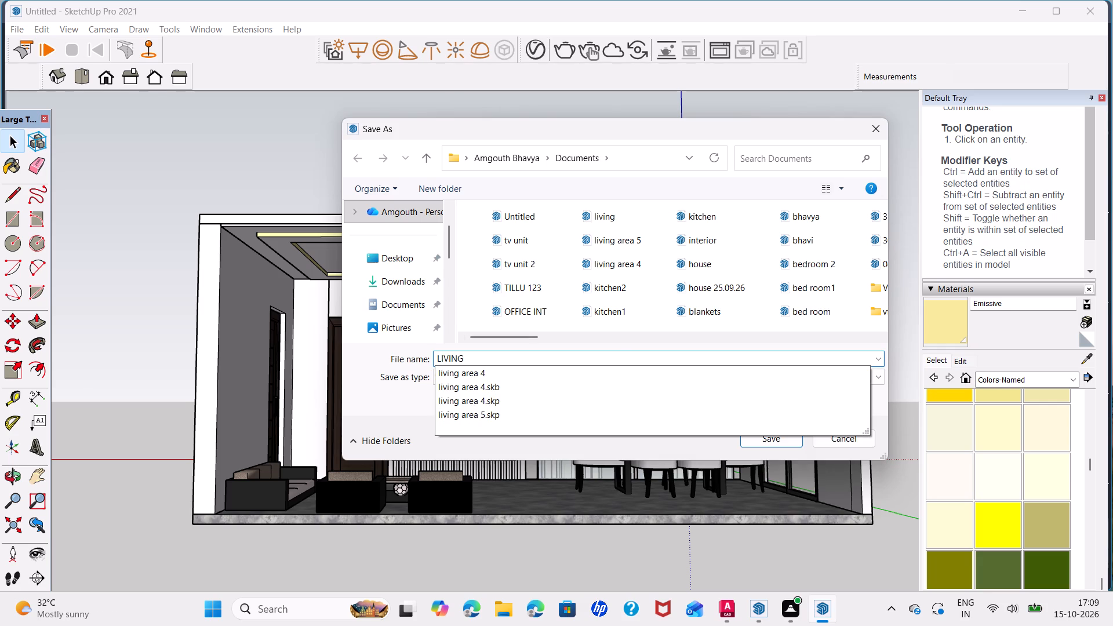
key("3")
type("BHK")
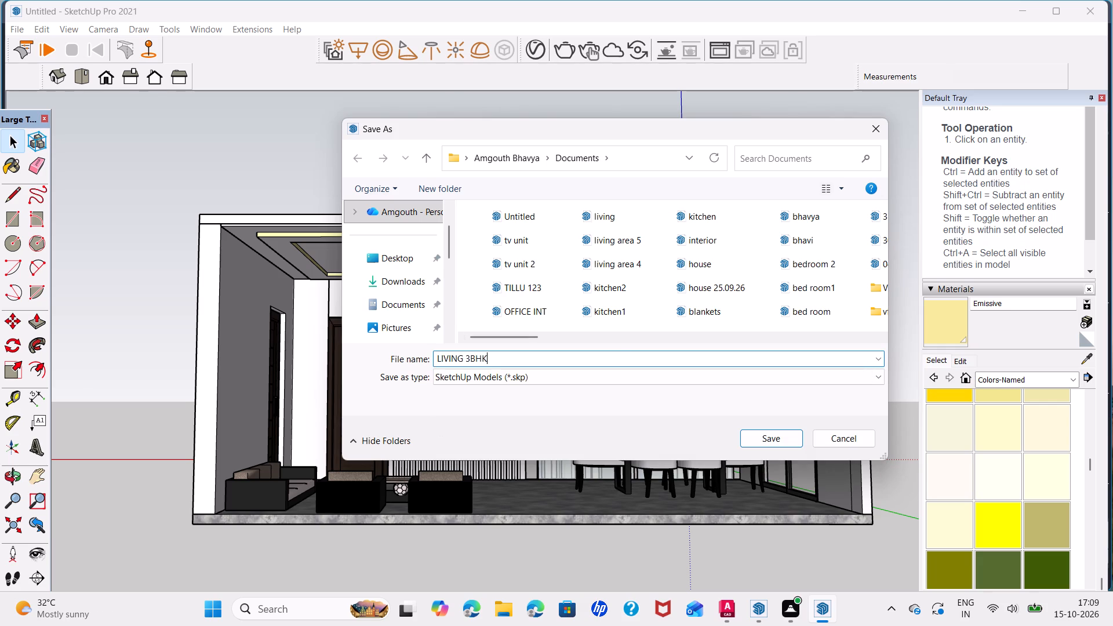
left_click(382, 286)
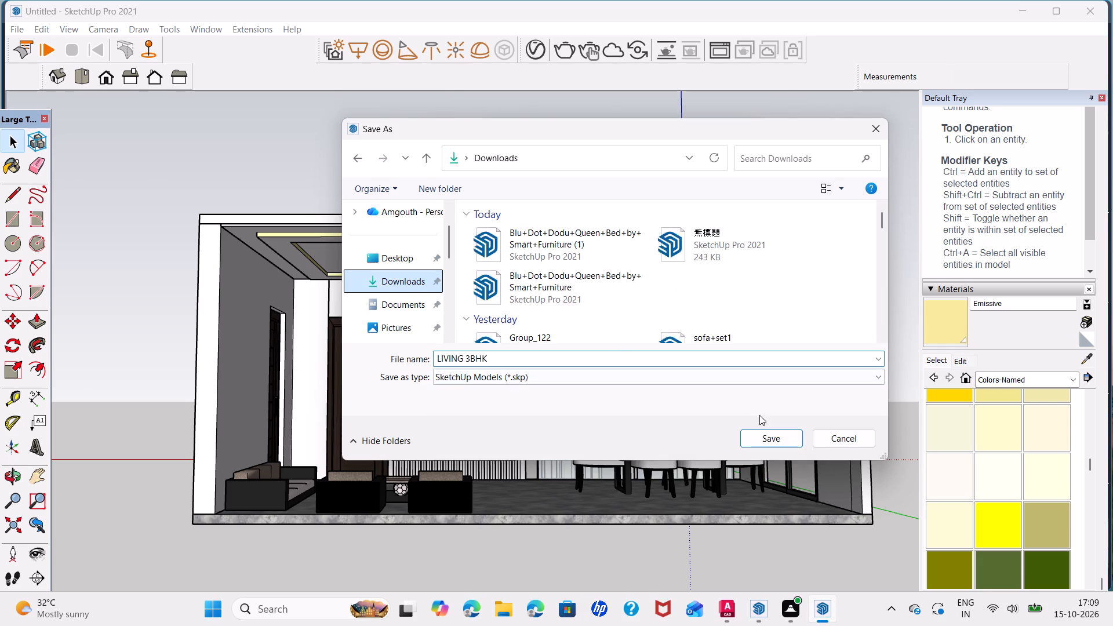
left_click(766, 440)
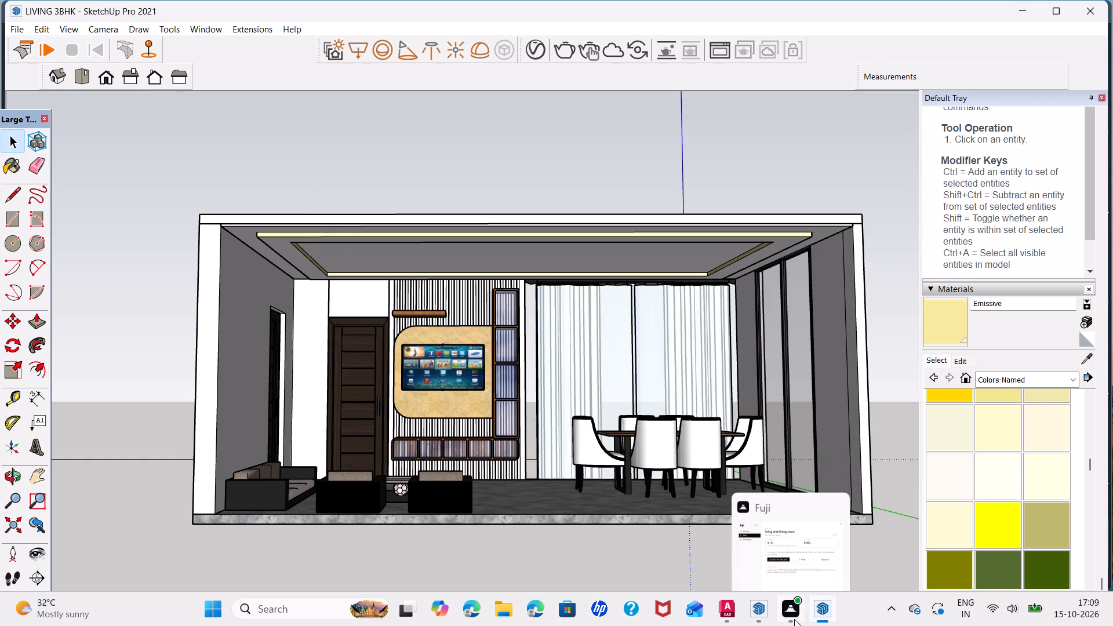